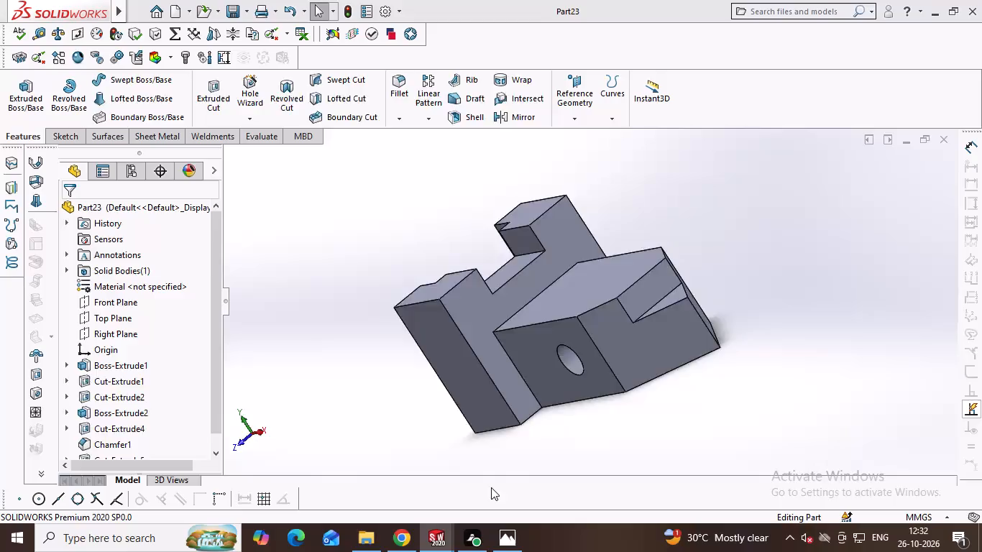
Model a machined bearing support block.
Start a sketch on the Front Plane of the empty part.
key(alt+Tab)
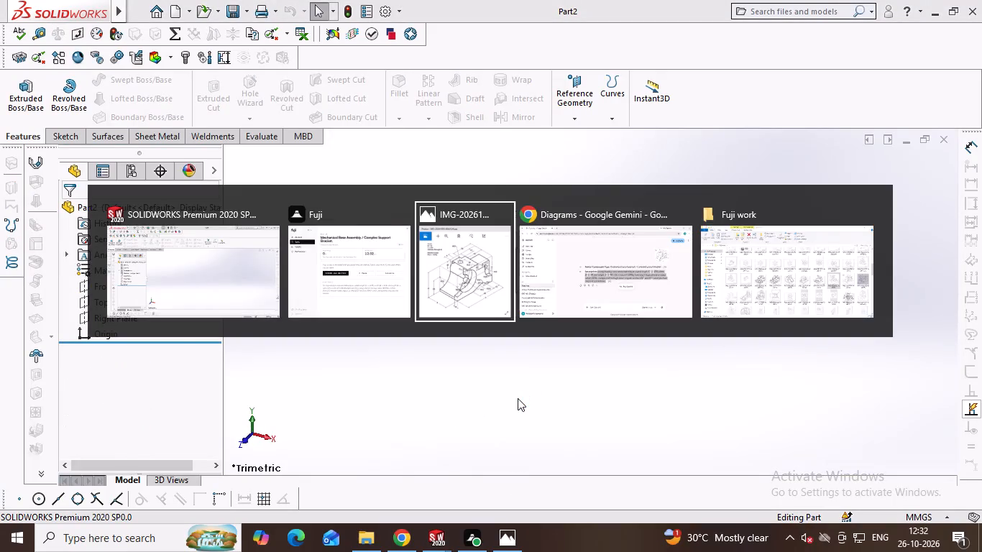
key(alt+Tab)
key(alt+Tab)
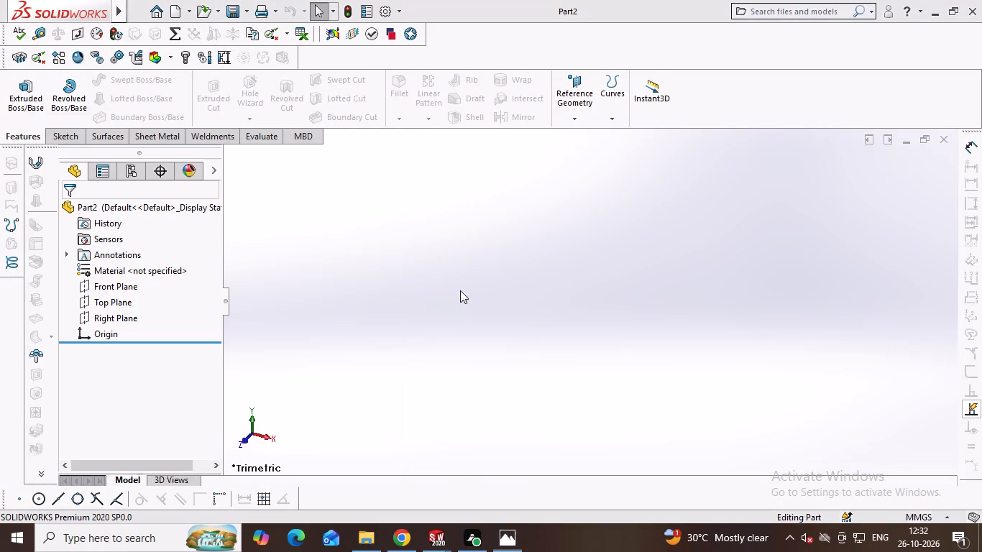
click(119, 285)
click(134, 261)
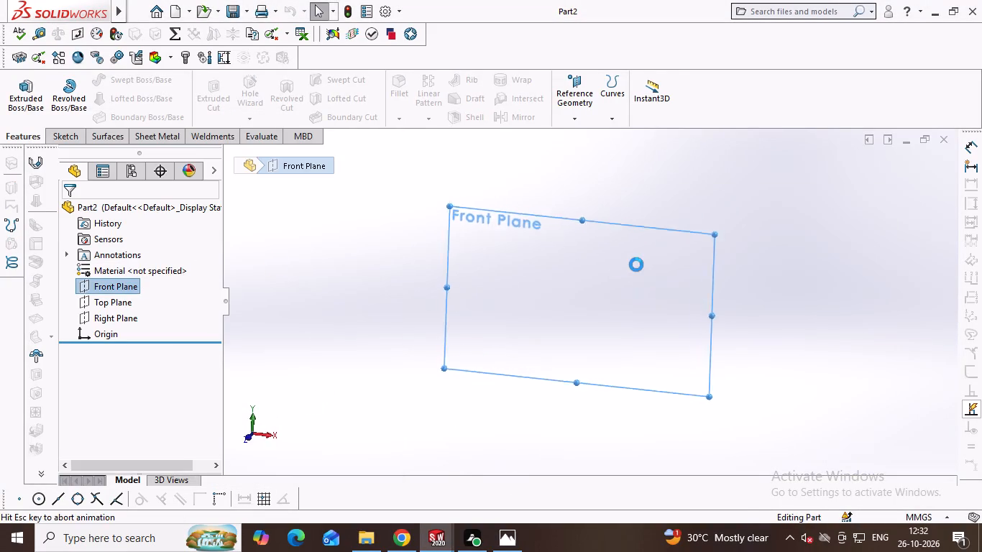
Consult the reference drawing and draw a 100 mm horizontal base line to the right from the origin.
key(alt+Tab)
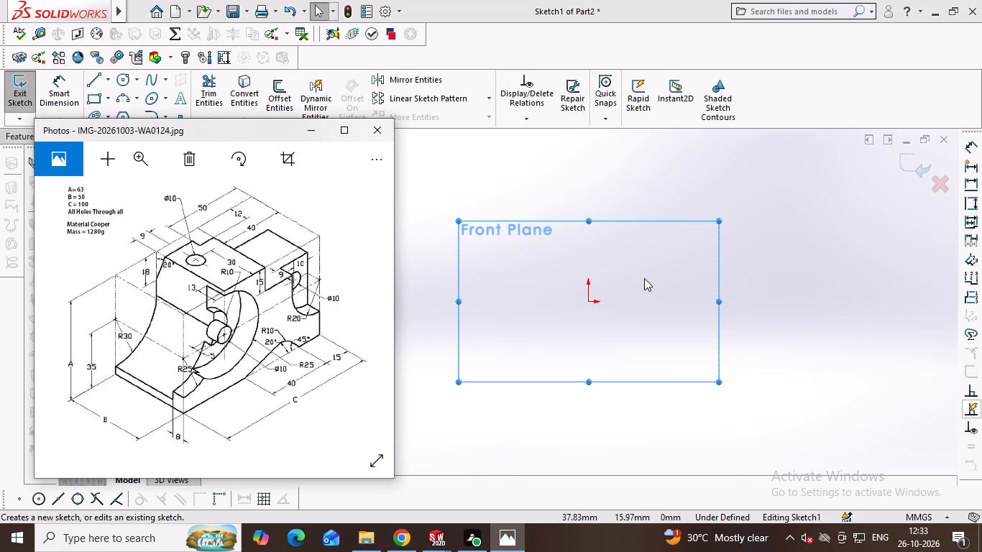
key(alt+Tab)
right_drag(641, 280, 597, 276)
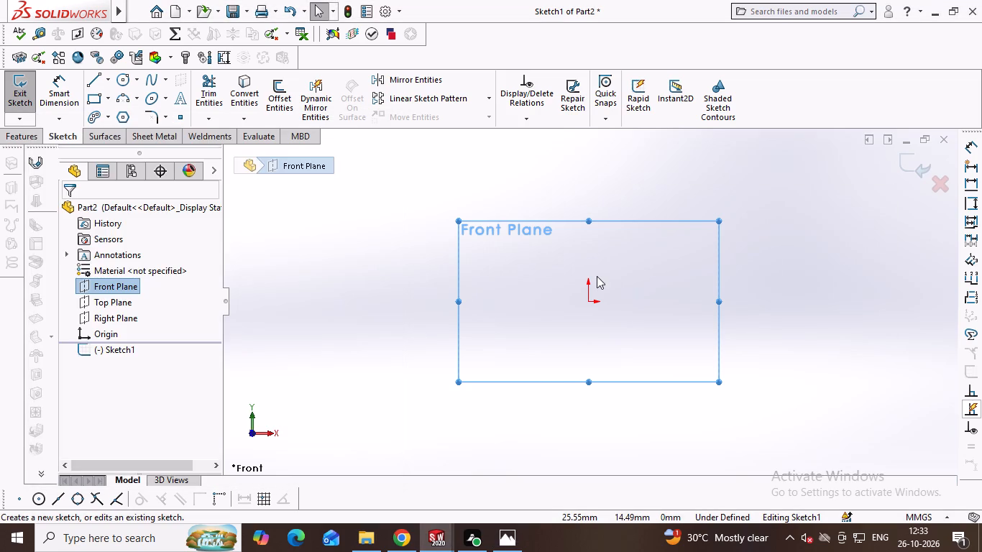
right_drag(597, 276, 446, 271)
click(587, 300)
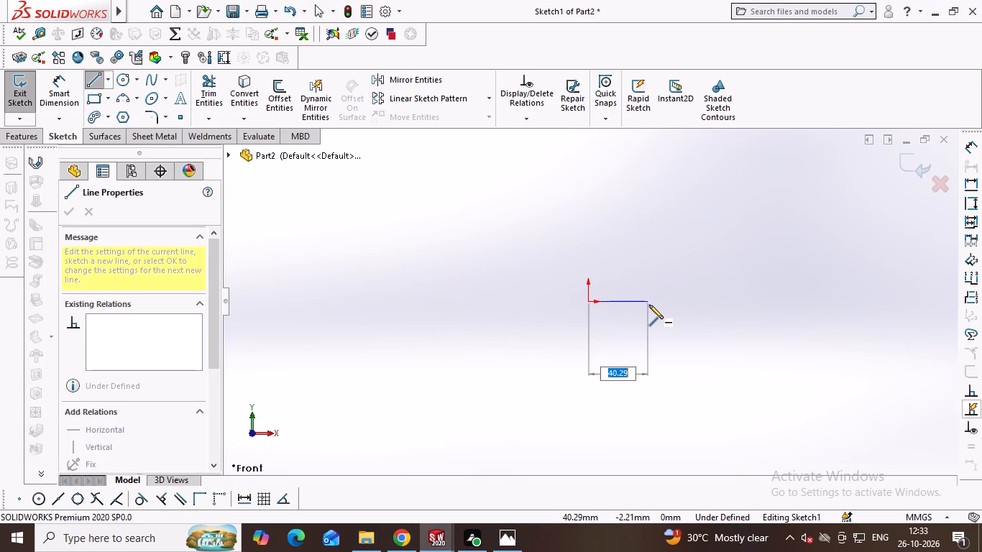
text(100)
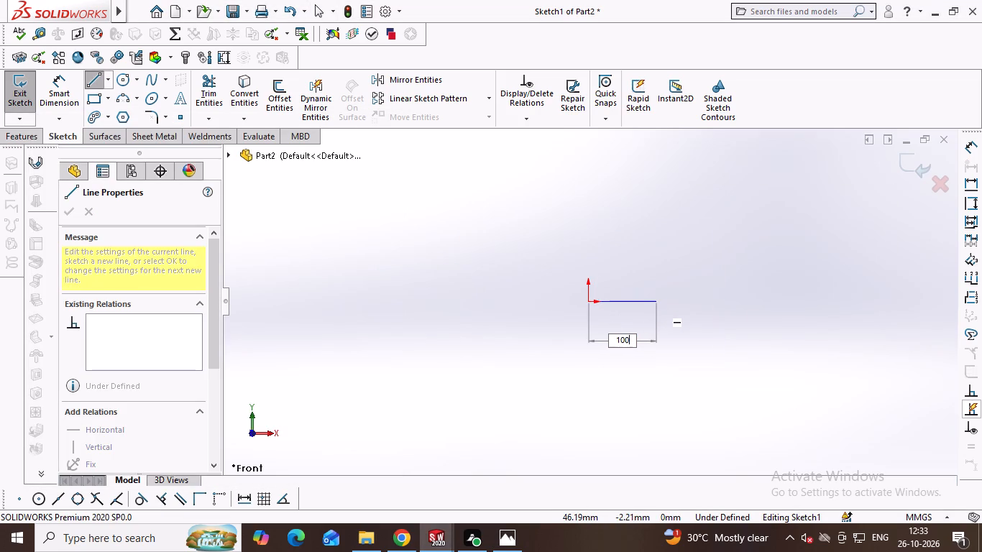
key(Return)
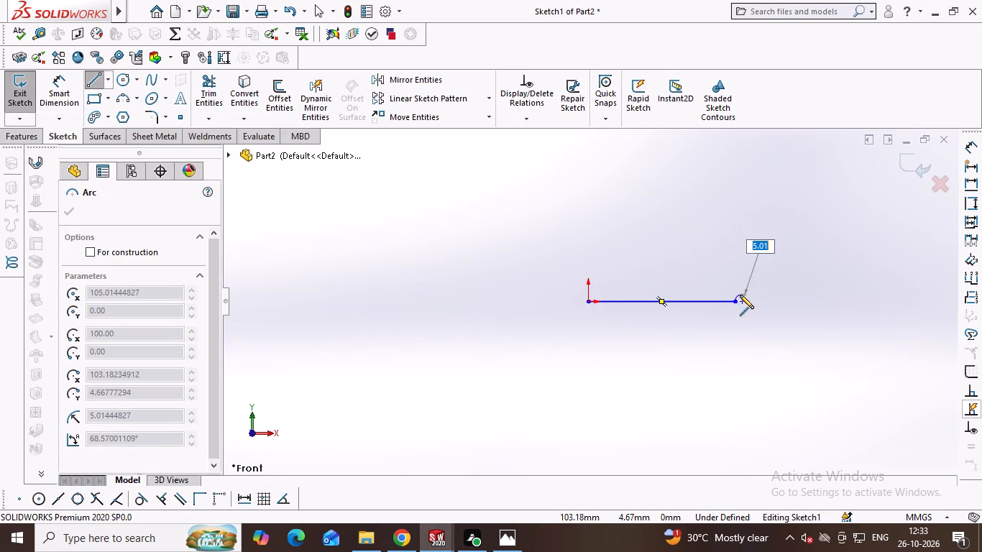
key(Escape)
Draw a 35 mm vertical line upward from the right end of the base line.
right_drag(768, 282, 744, 277)
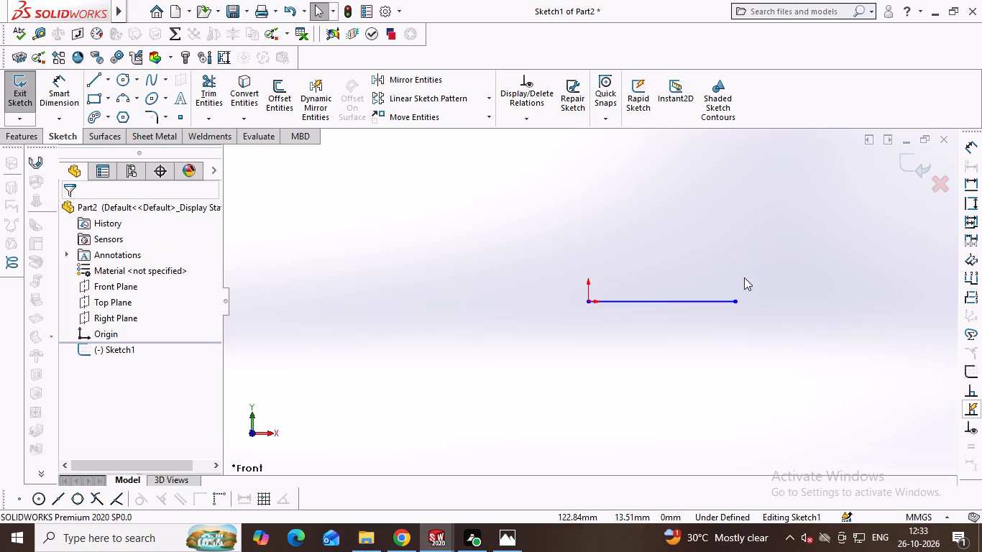
right_drag(744, 277, 616, 280)
double_click(735, 300)
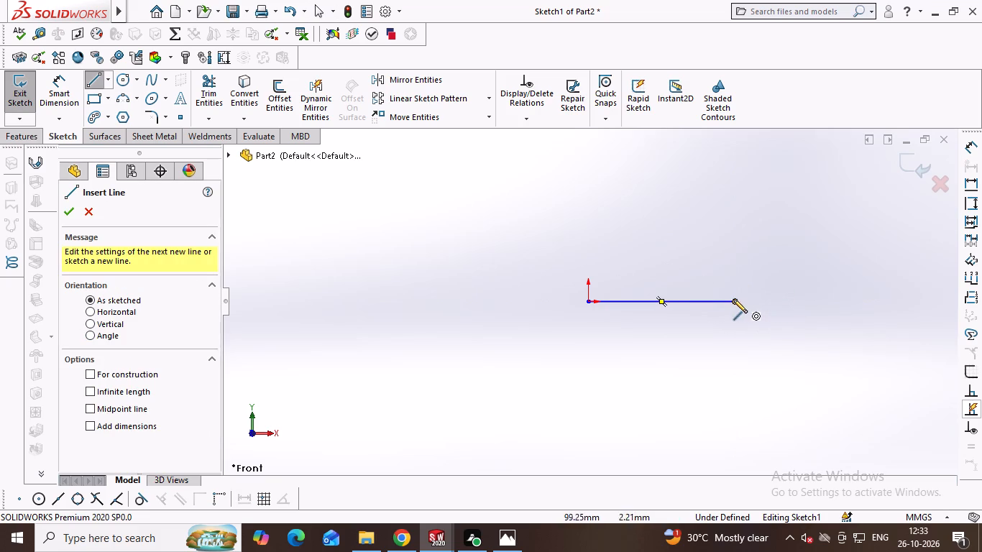
click(738, 300)
key(alt+Tab)
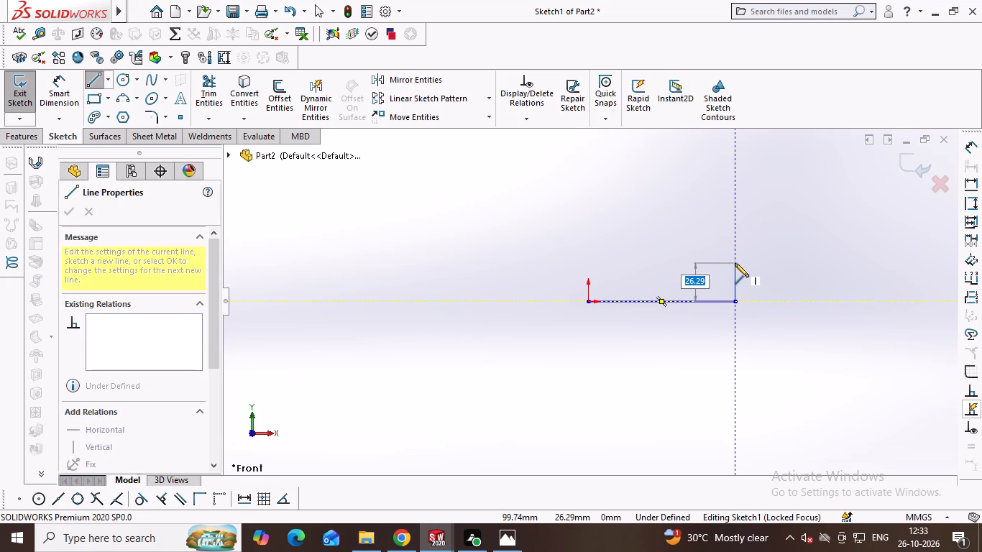
key(alt+Tab)
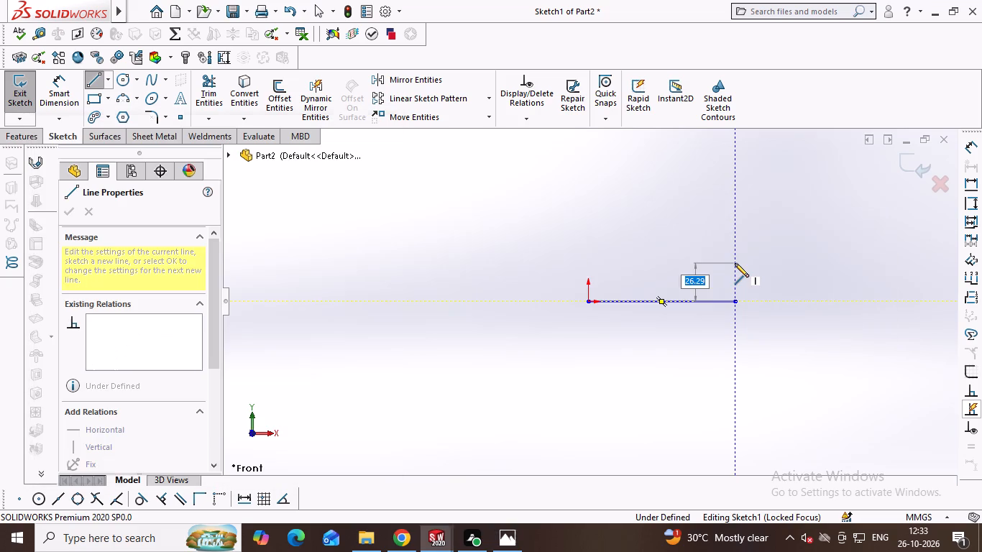
text(35)
key(Return)
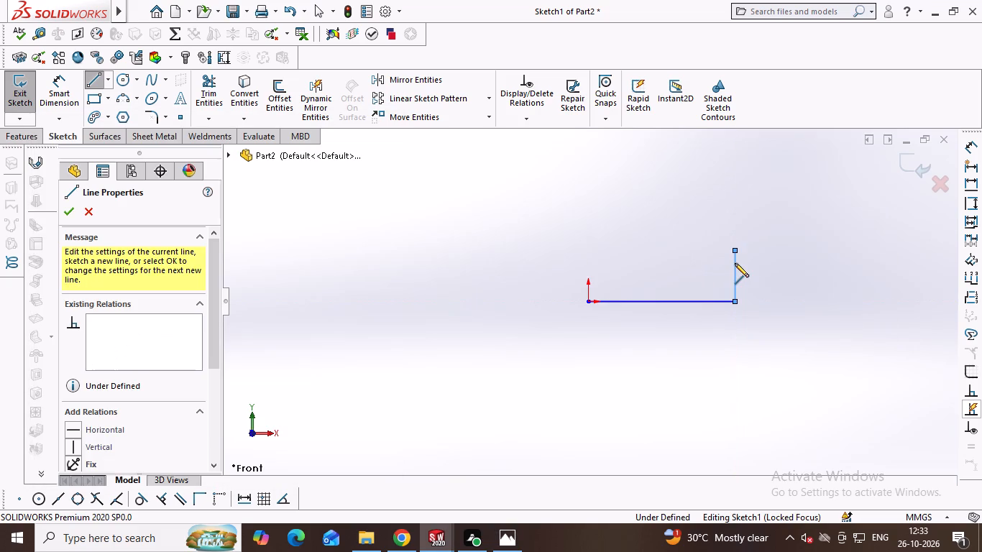
Draw a circle centred on the top of the 35 mm line, using a radius dimension of 30 mm.
right_drag(717, 247, 805, 255)
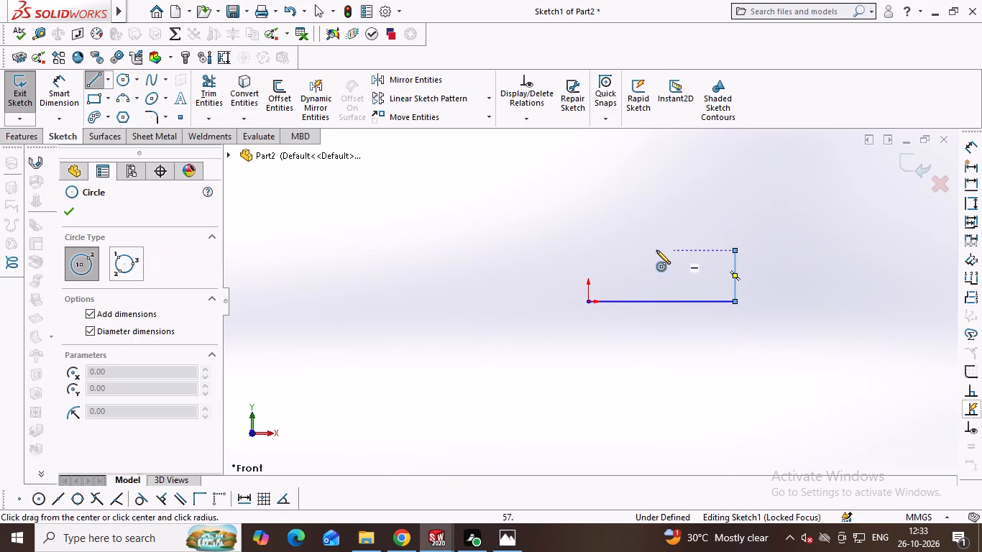
click(91, 330)
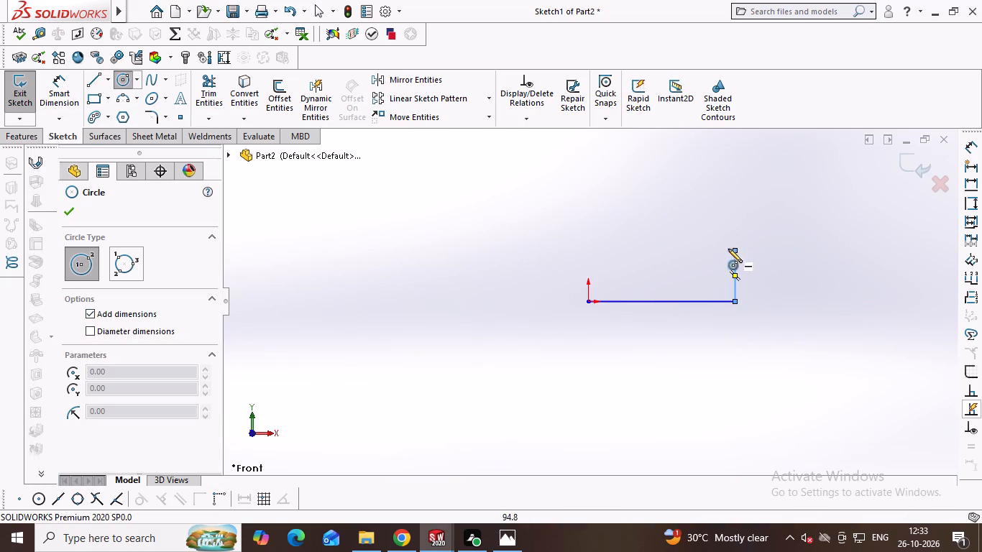
click(733, 249)
text(30)
key(Return)
key(alt+Tab)
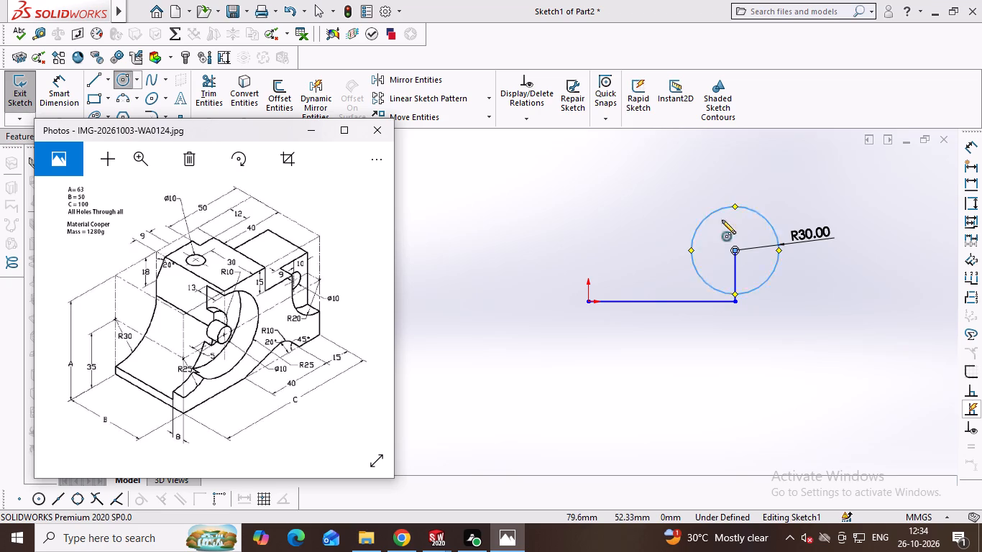
click(737, 302)
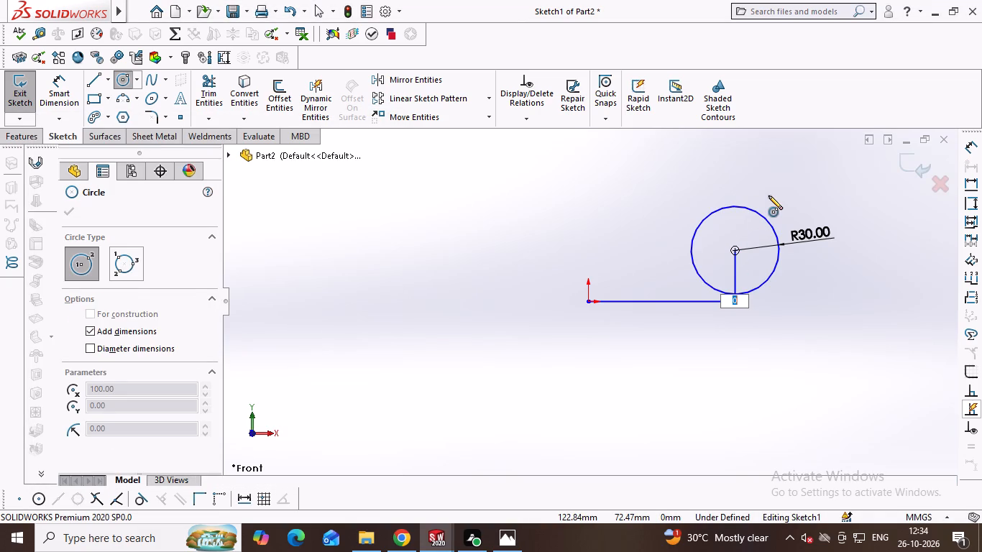
key(Escape)
Draw a 63 mm vertical line upward from the right end of the base line.
right_drag(776, 195, 663, 232)
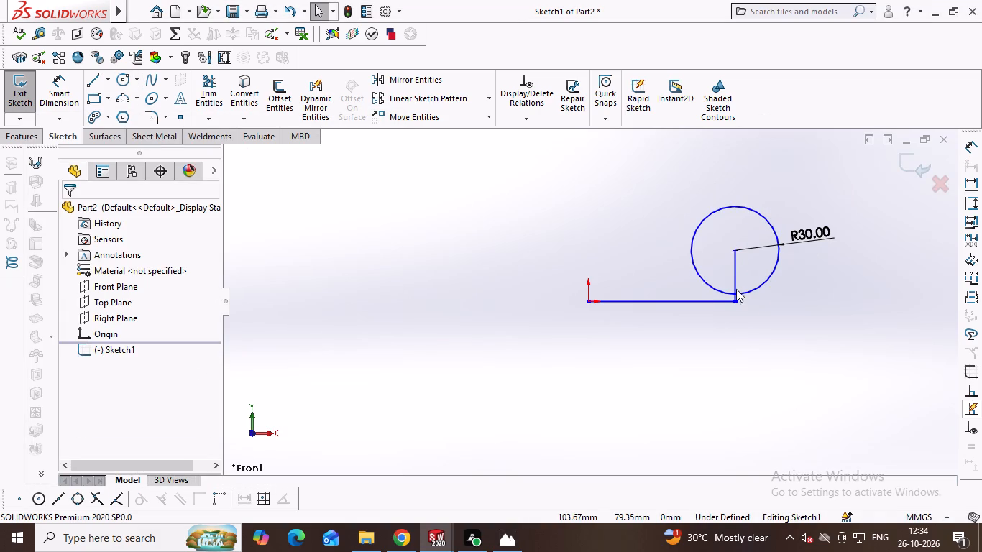
click(735, 301)
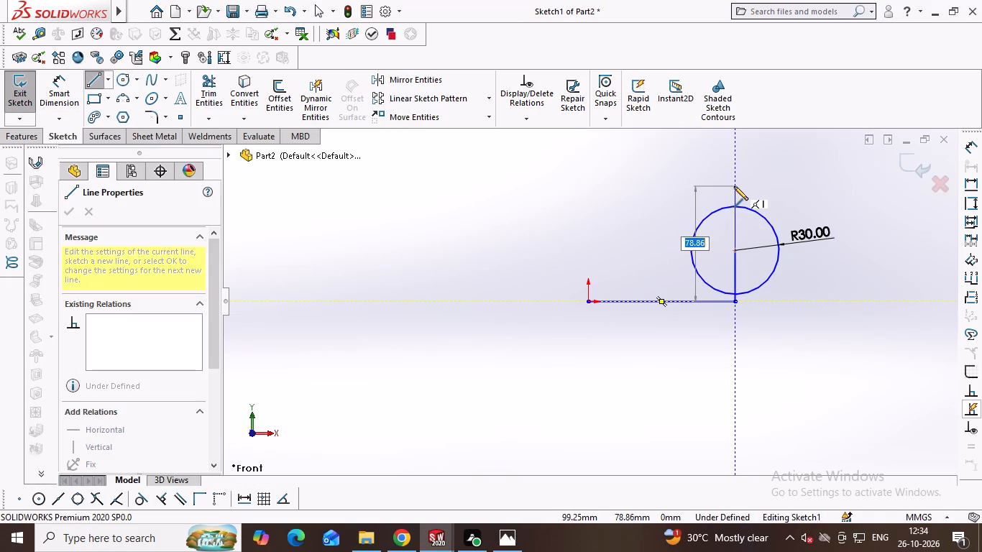
text(63)
key(Return)
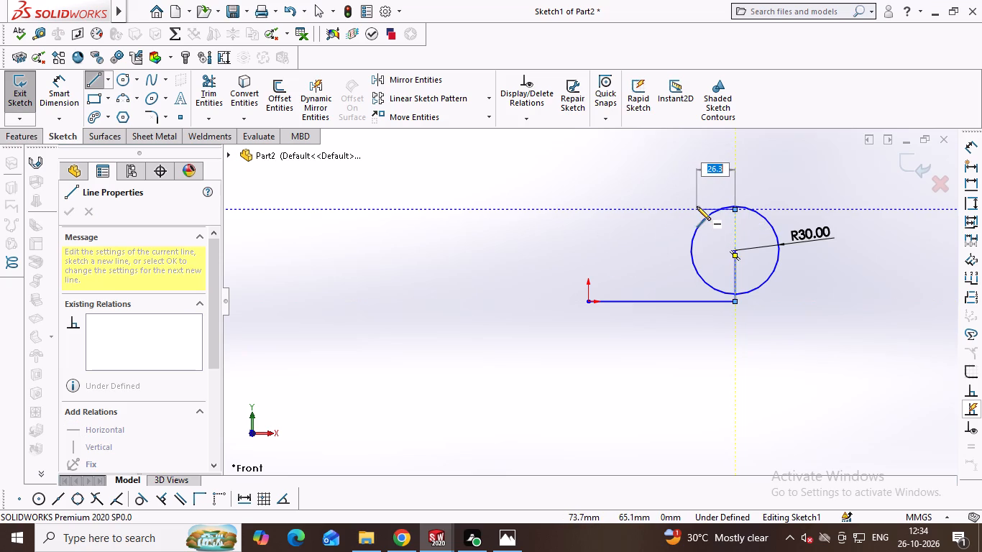
key(Escape)
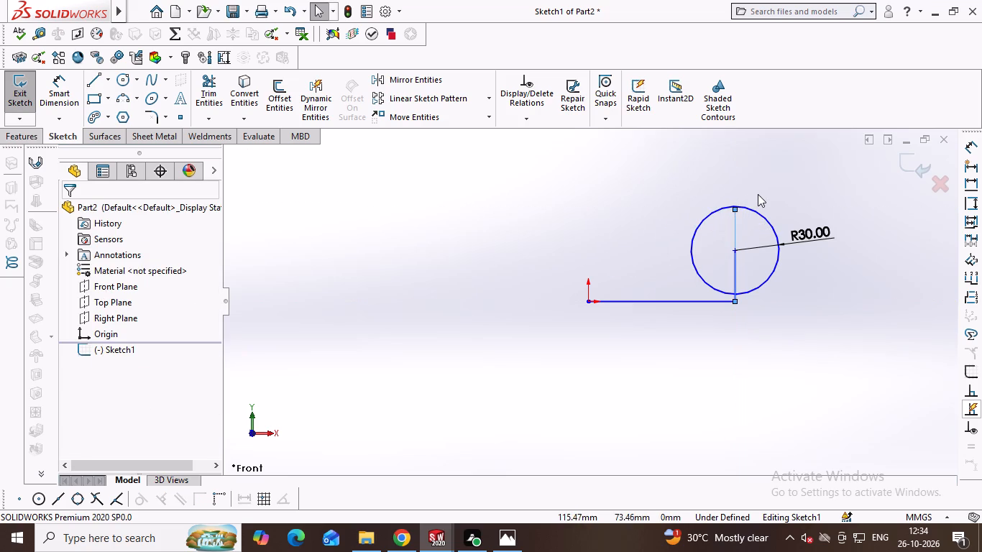
Draw a 28 mm vertical line up from the circle's left quadrant, level with the 63 mm line's top, and continue 18 mm left.
right_drag(761, 189, 646, 204)
click(692, 250)
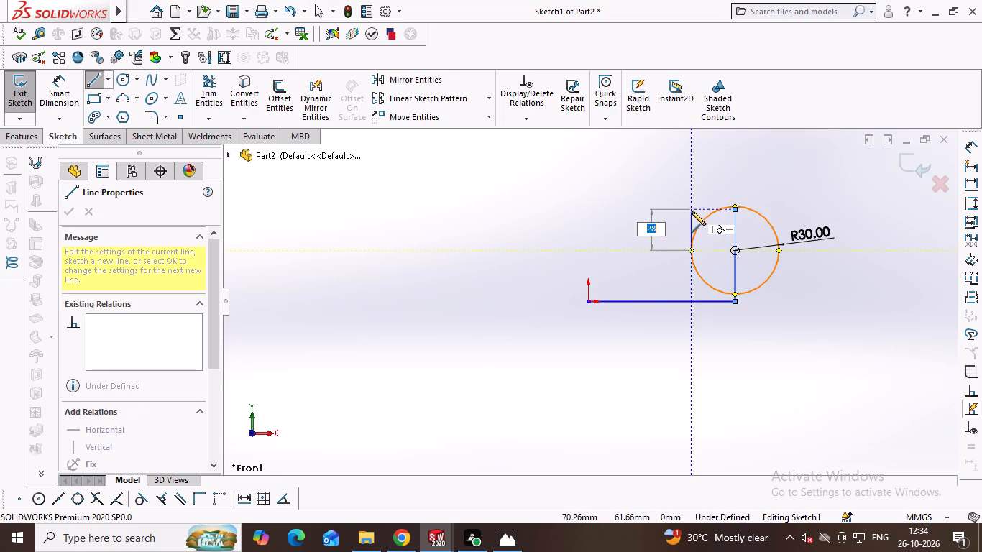
click(692, 211)
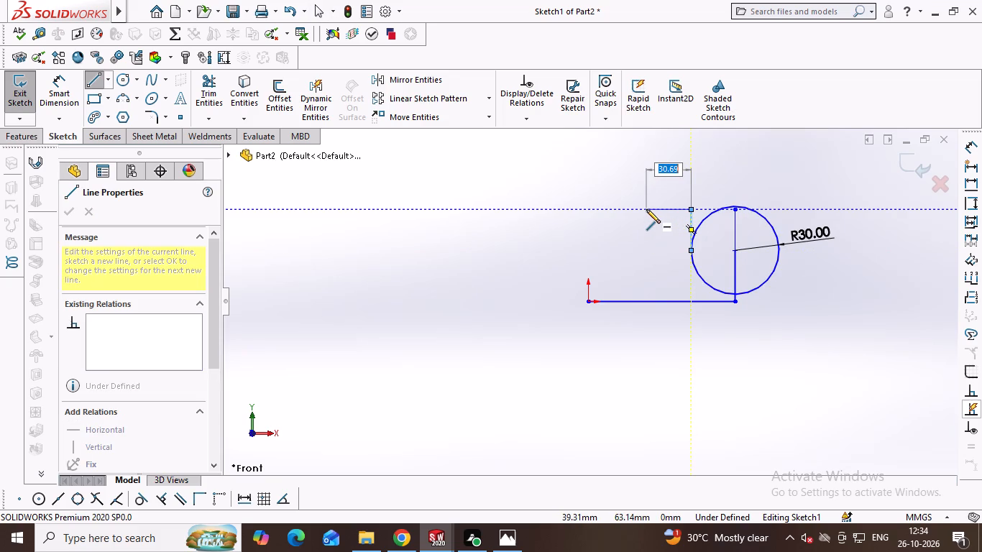
key(alt+Tab)
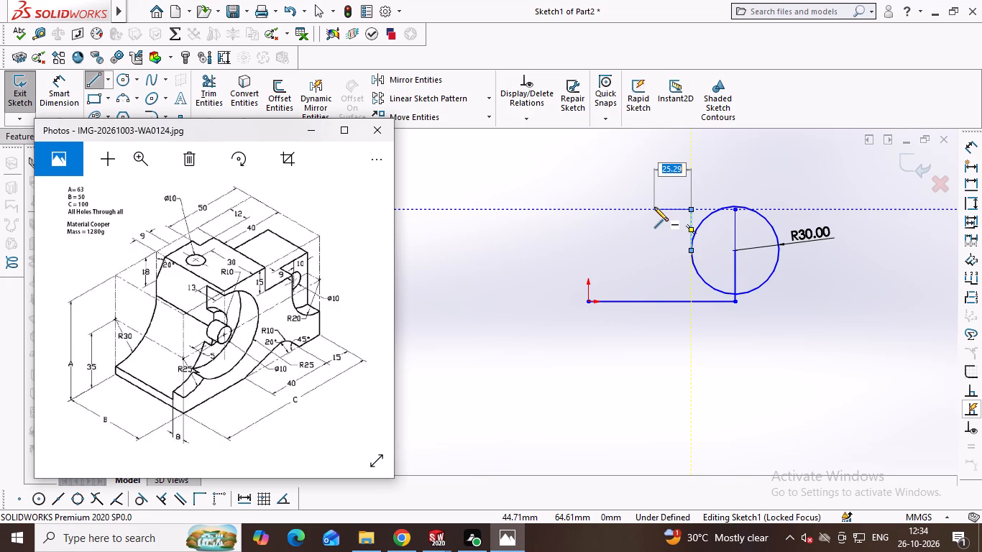
text(18)
key(alt+Tab)
text(18)
key(Return)
Extend the profile's top edge another 10 mm left and add a 10 mm vertical line down from its end.
key(alt+Tab)
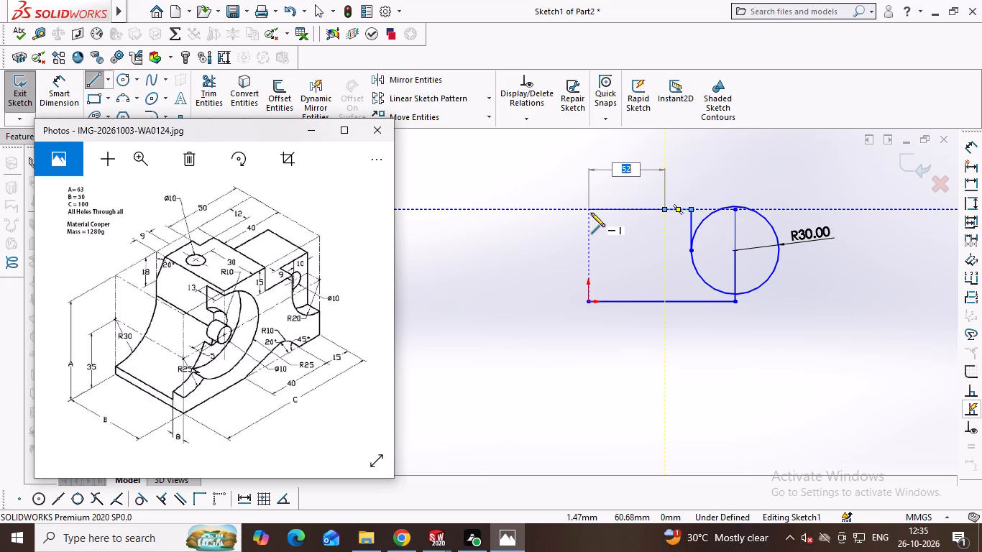
key(alt+Tab)
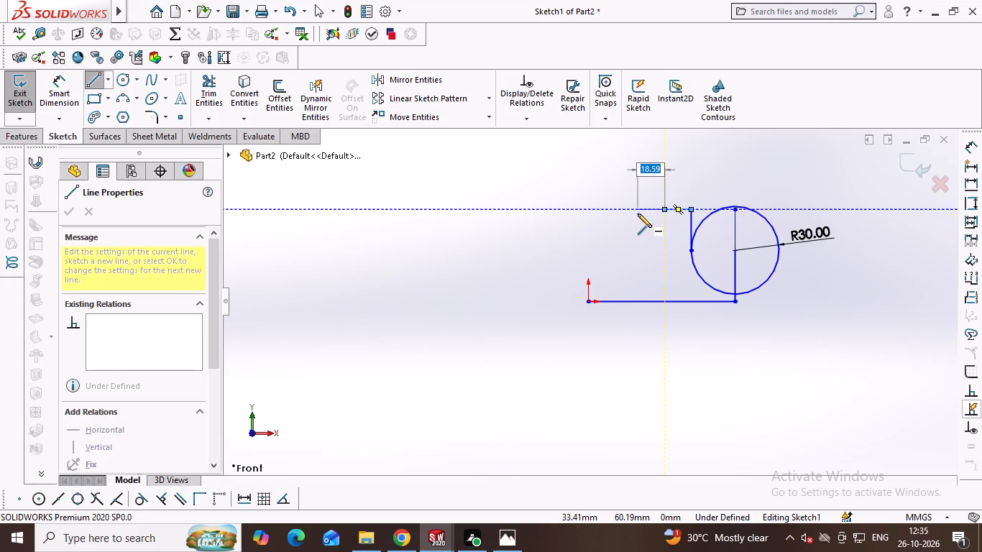
text(10)
key(Return)
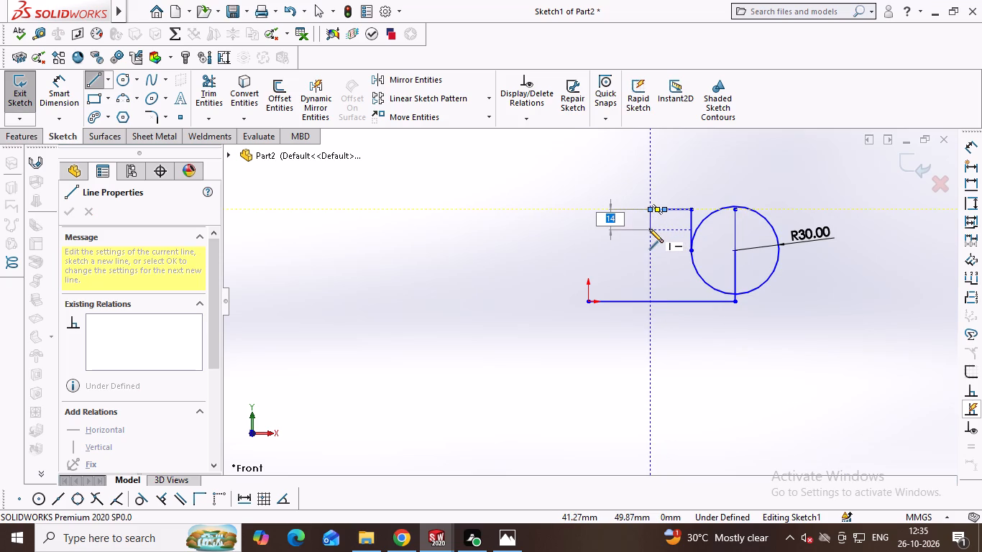
text(10)
key(Return)
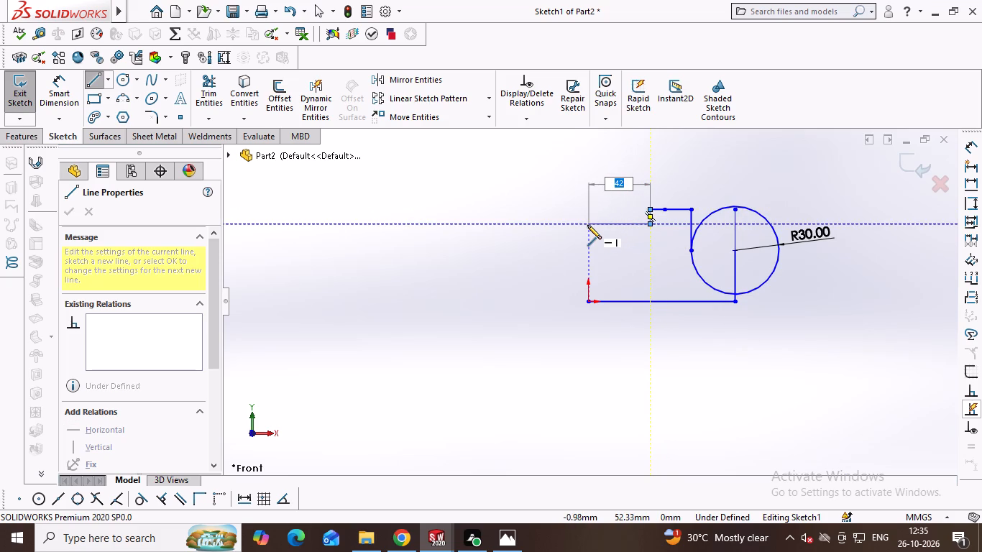
key(alt+Tab)
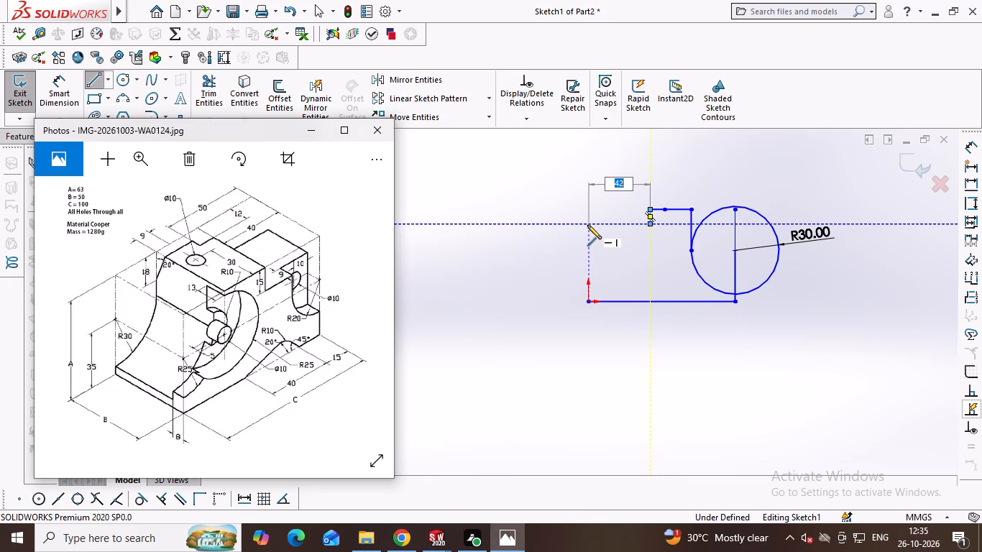
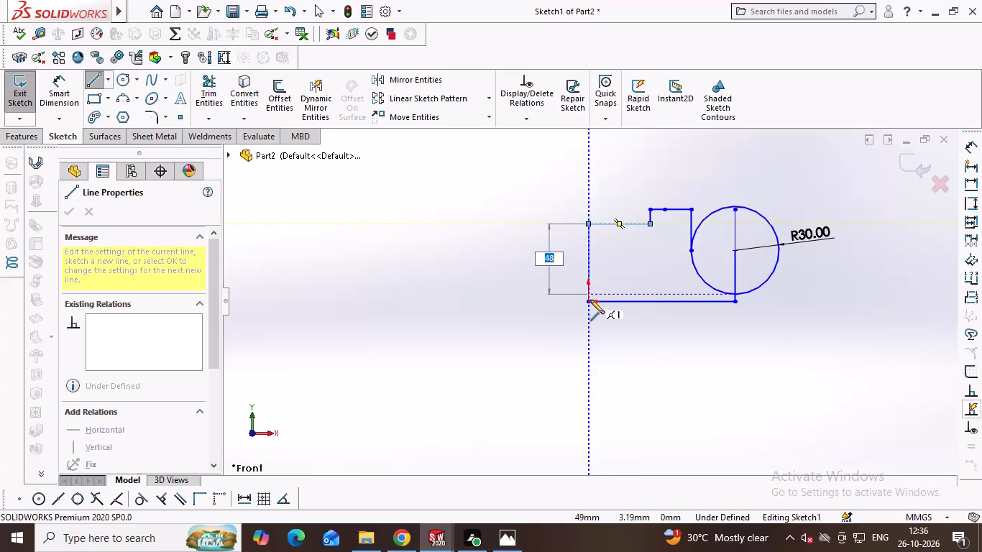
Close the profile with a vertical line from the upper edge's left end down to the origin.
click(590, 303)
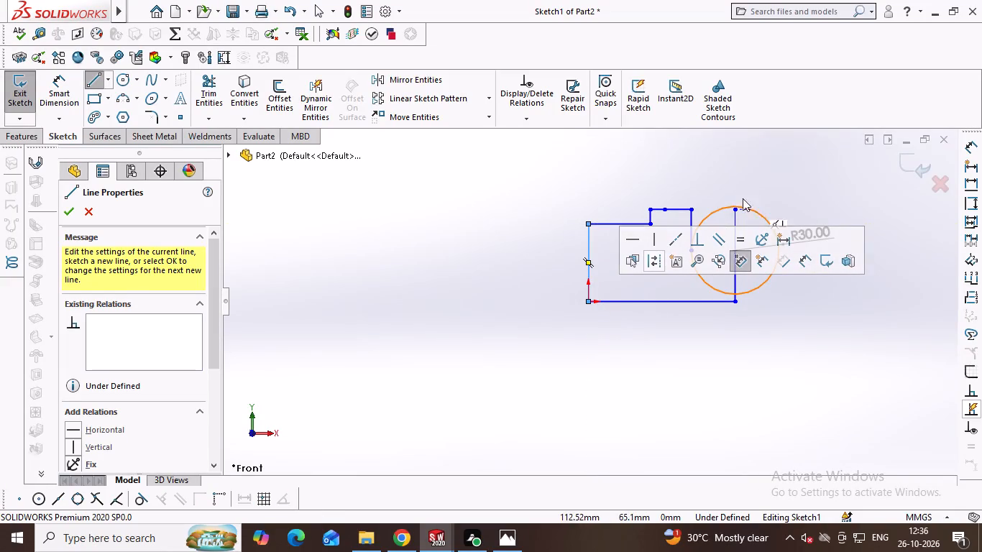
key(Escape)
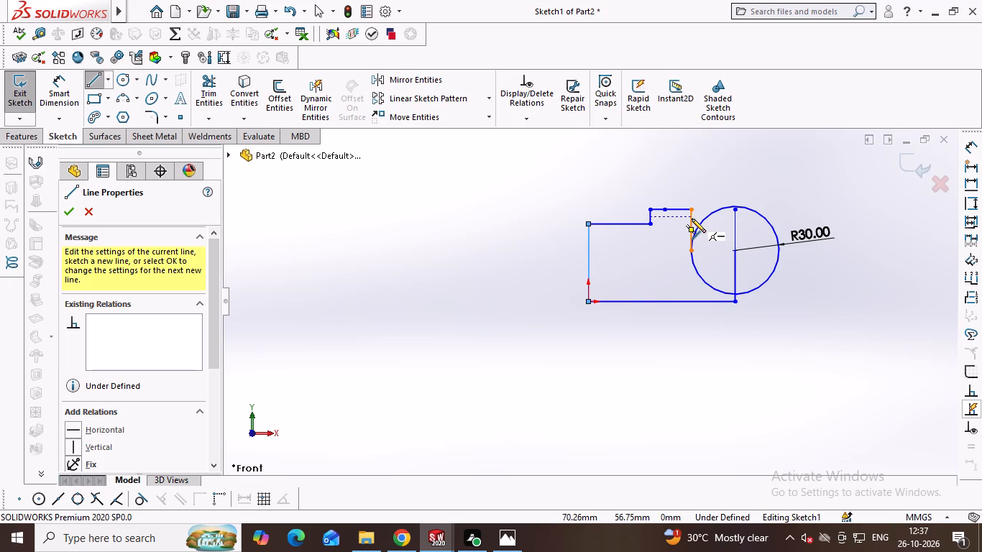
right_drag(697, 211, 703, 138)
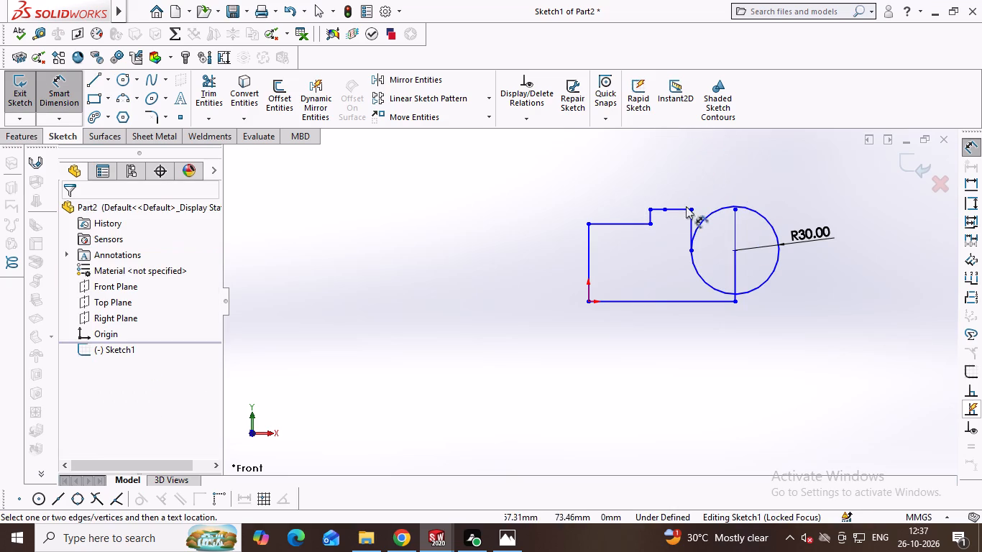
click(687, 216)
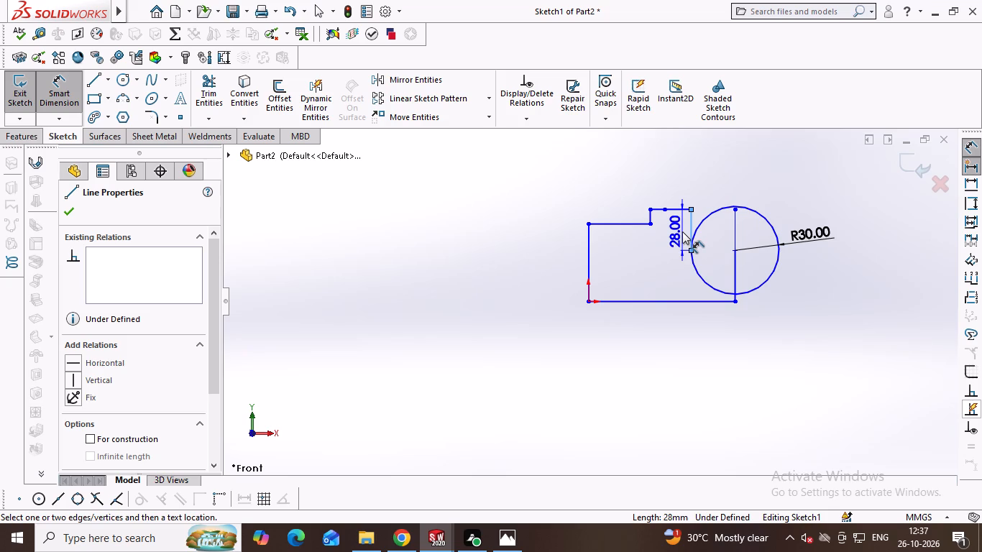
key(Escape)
From the circle's left quadrant, draw a connected line chain 18 mm up, 2 mm left and 10 mm up to the top edge.
right_drag(715, 188, 621, 182)
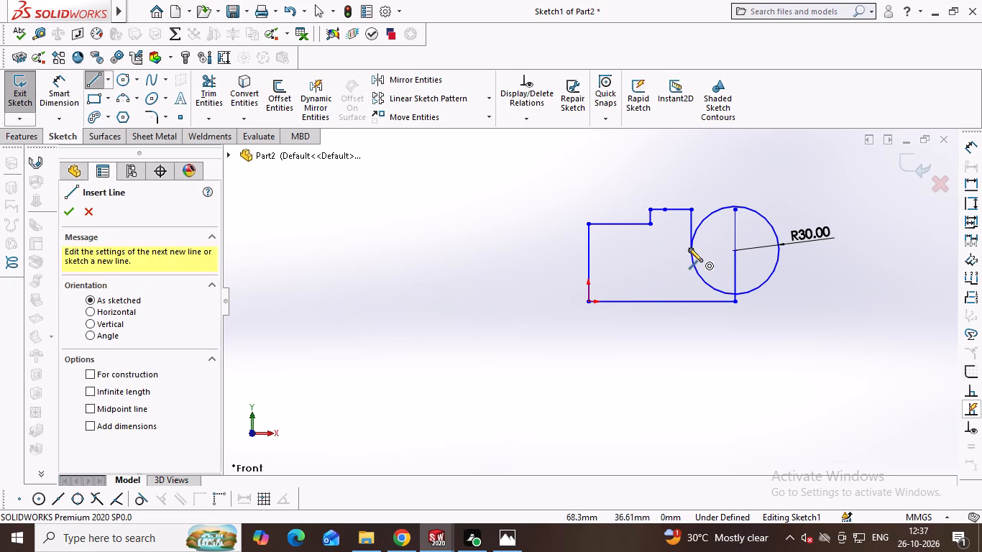
click(689, 250)
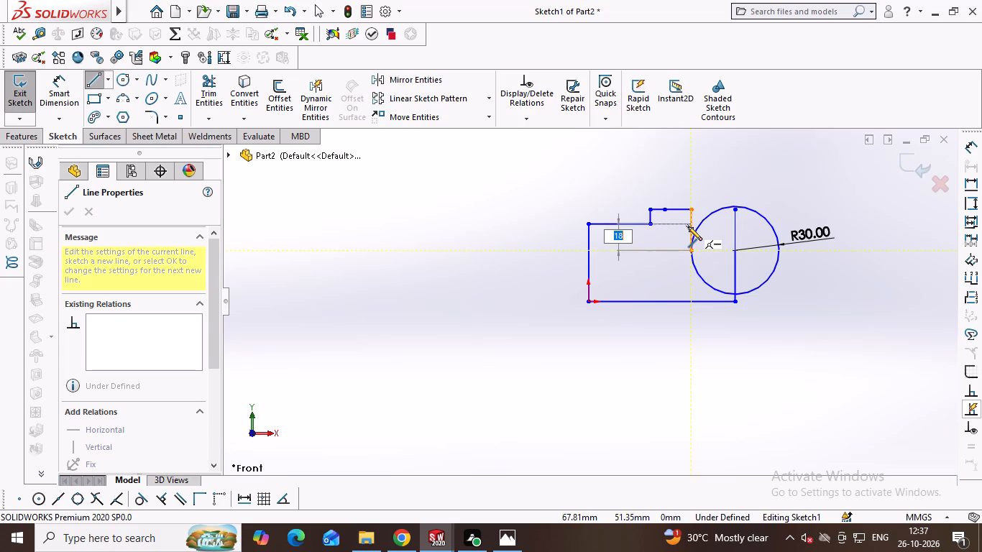
click(688, 226)
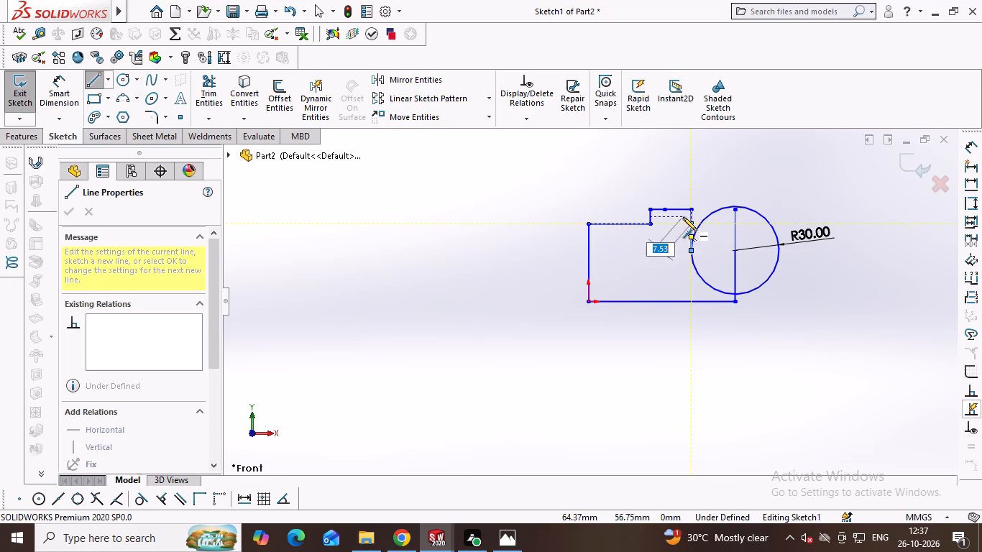
key(alt+Tab)
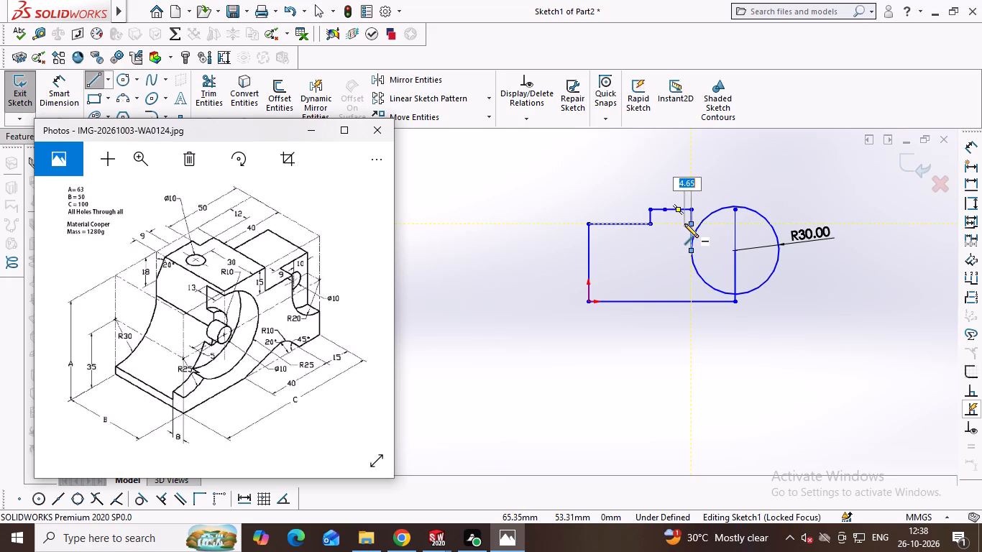
key(2)
key(alt+Tab)
key(2)
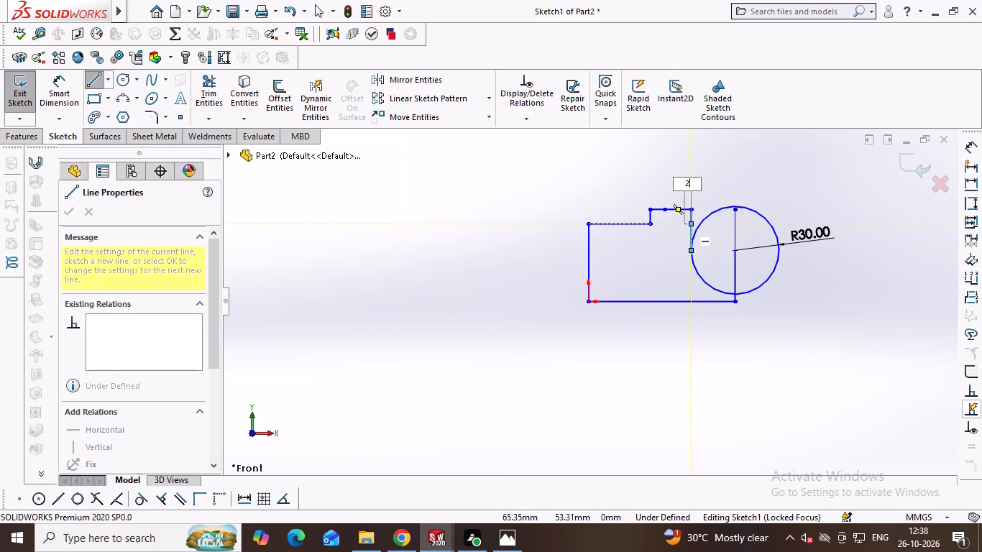
key(Return)
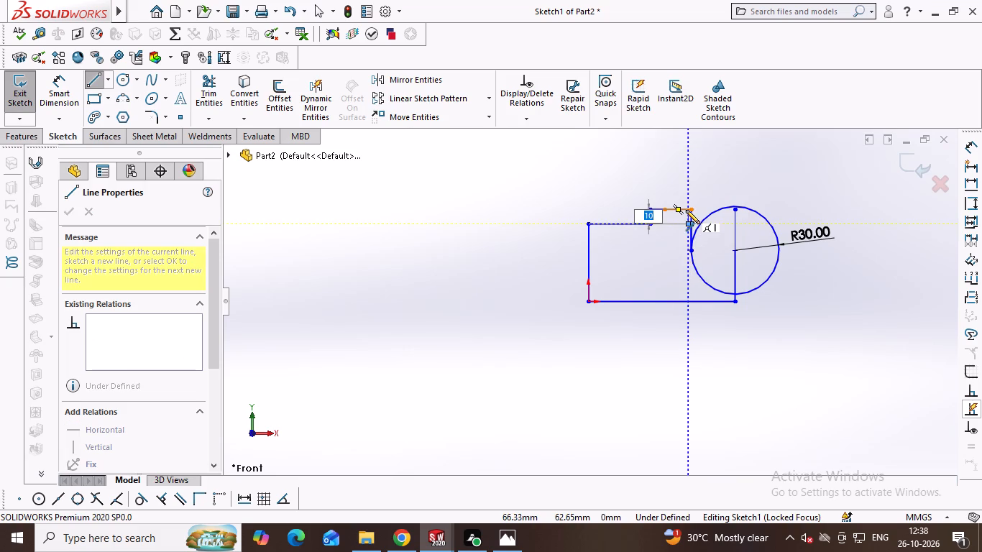
double_click(686, 210)
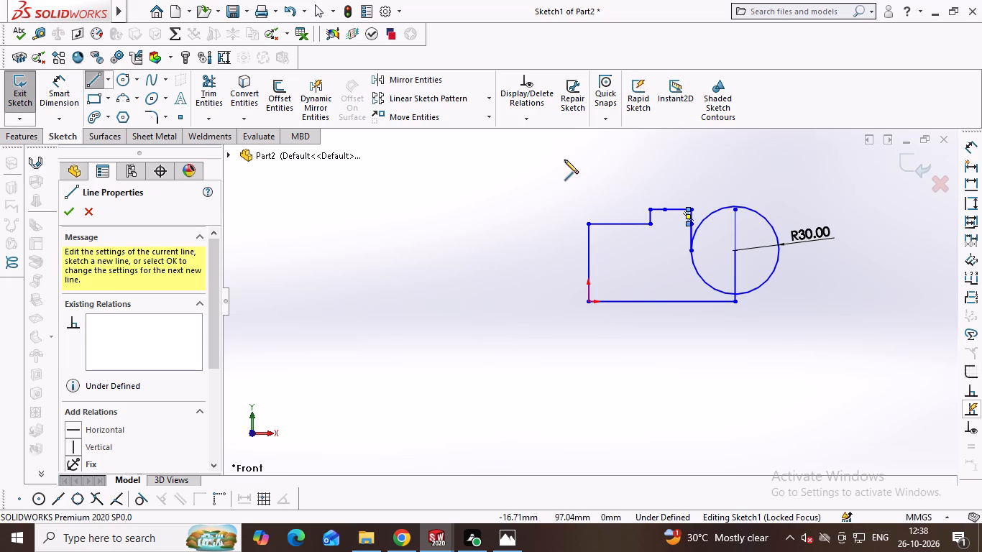
right_drag(615, 161, 400, 172)
Delete the old outline: left vertical, upper horizontal, 10 mm step, both top edge segments and the 28 mm vertical at the circle.
click(591, 255)
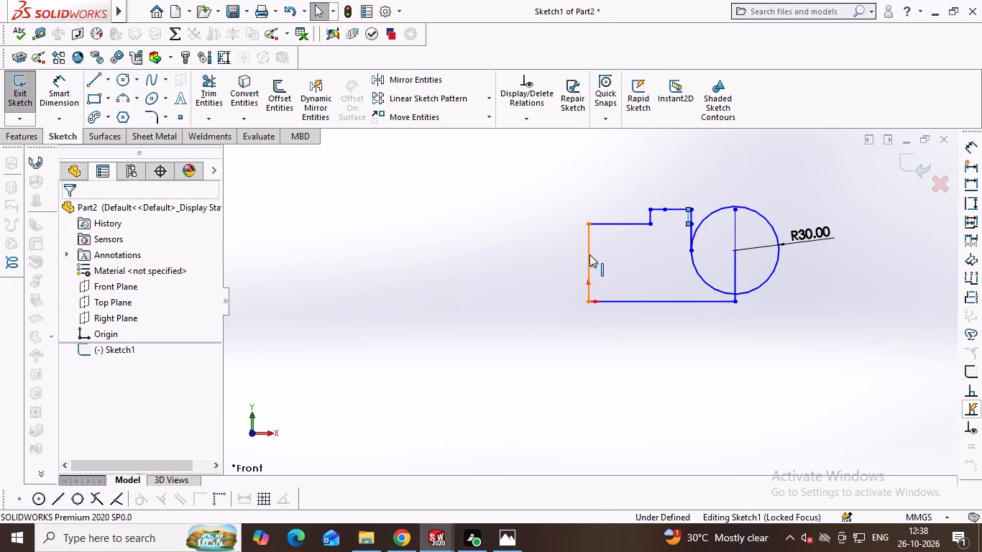
key(Delete)
click(623, 225)
key(Delete)
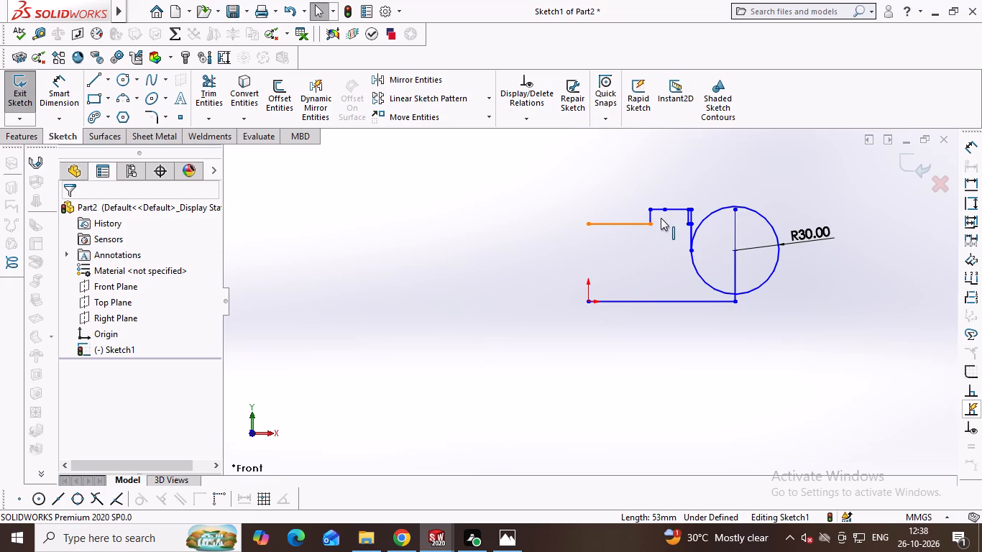
click(649, 216)
key(Delete)
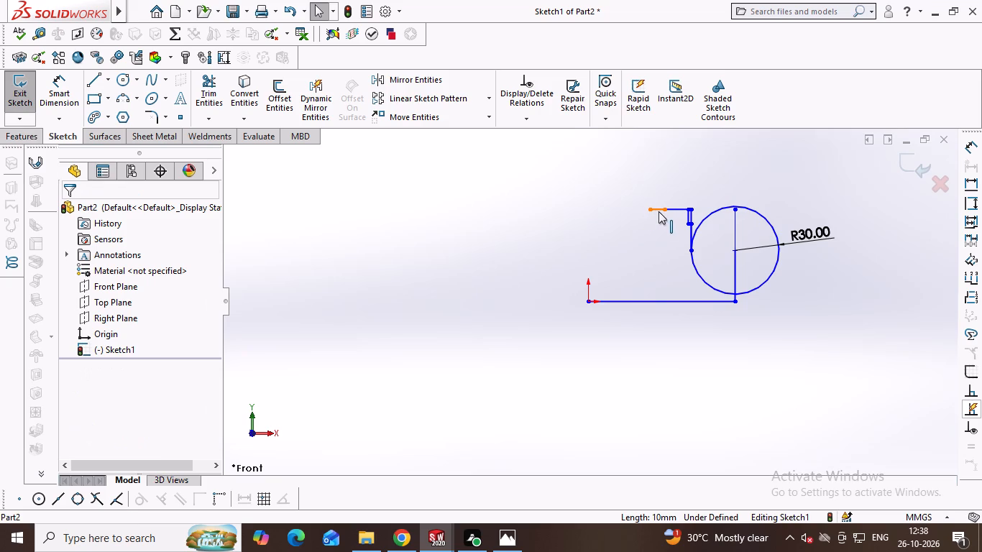
click(659, 211)
key(Delete)
click(673, 208)
key(Delete)
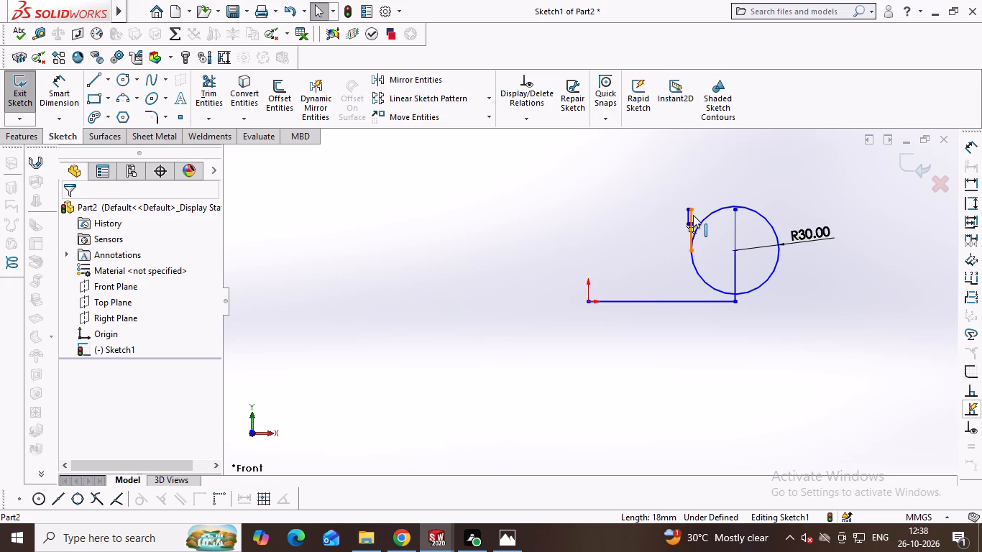
click(693, 215)
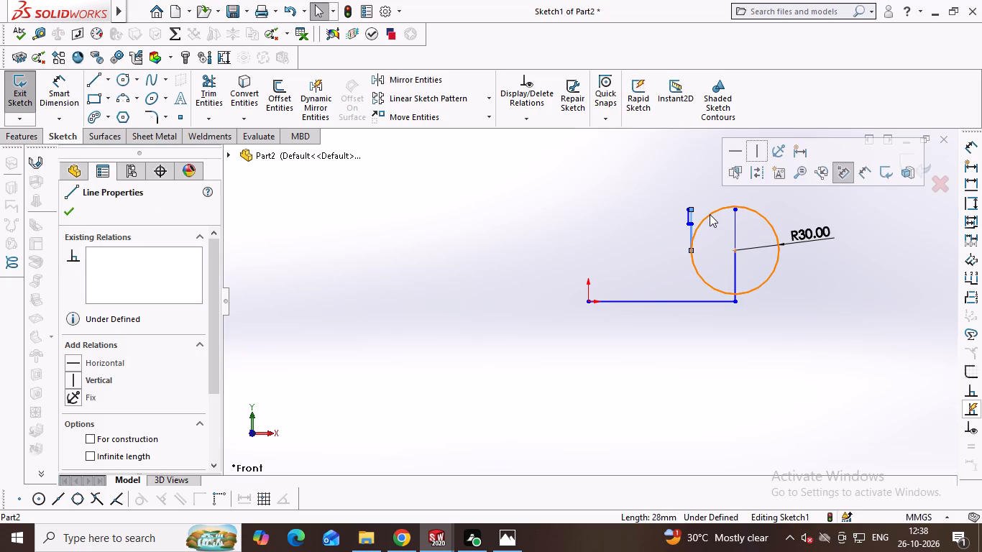
key(Delete)
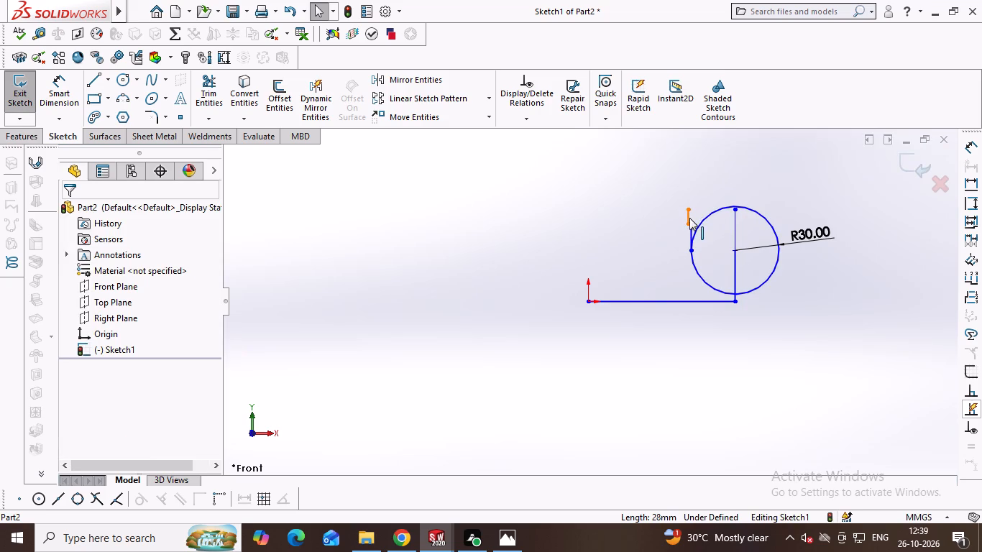
Draw a slanted line about 10.2 mm long from the 18 mm line's top to the upper end of the short 10 mm vertical.
right_drag(710, 199, 621, 211)
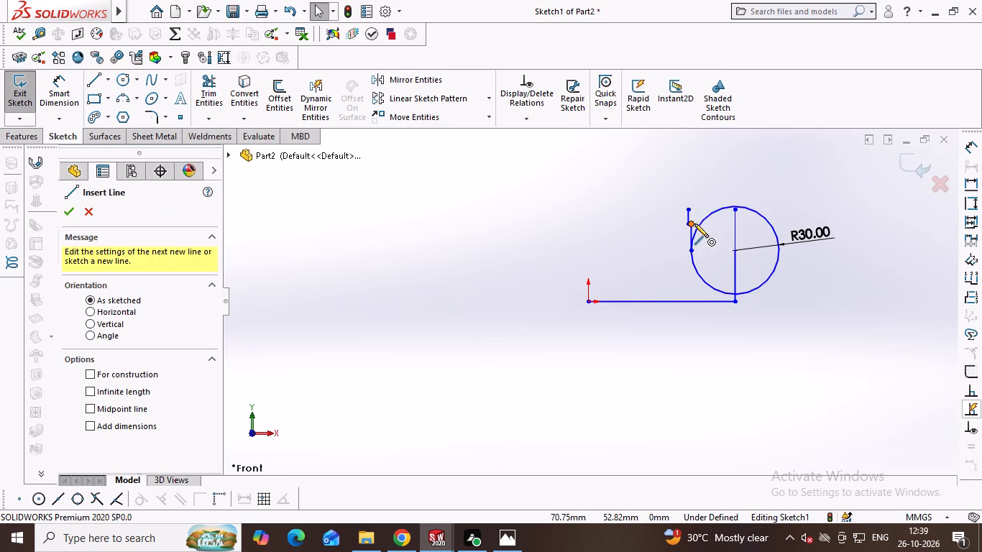
click(693, 224)
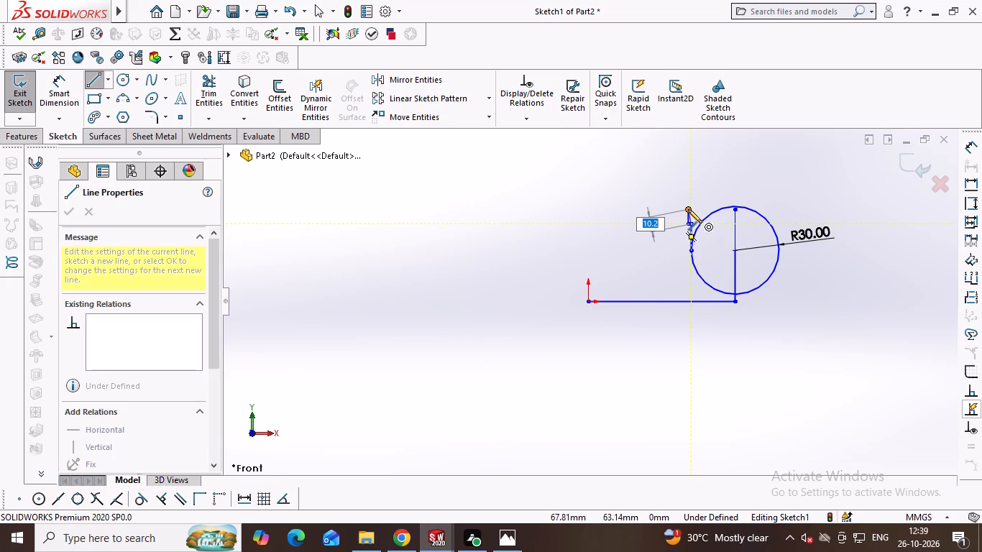
click(688, 209)
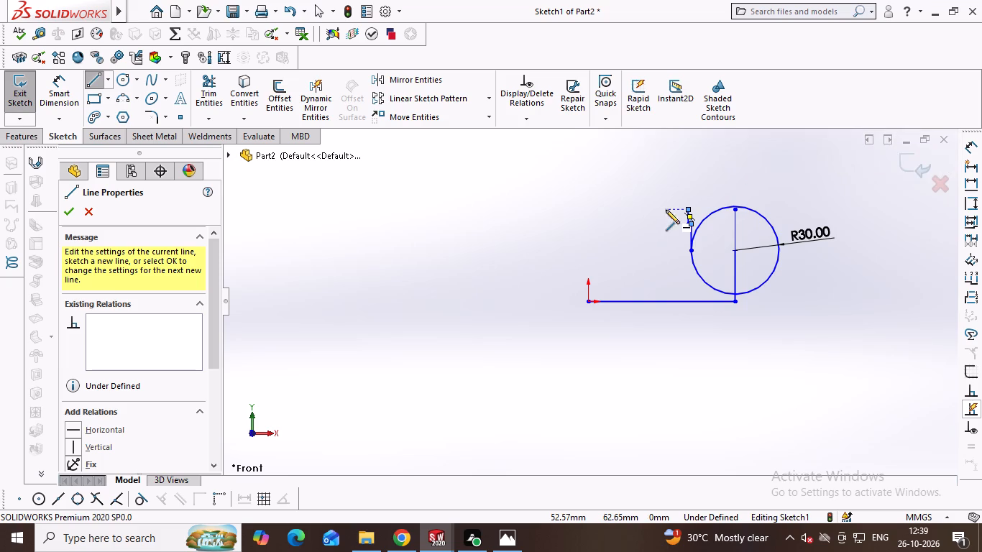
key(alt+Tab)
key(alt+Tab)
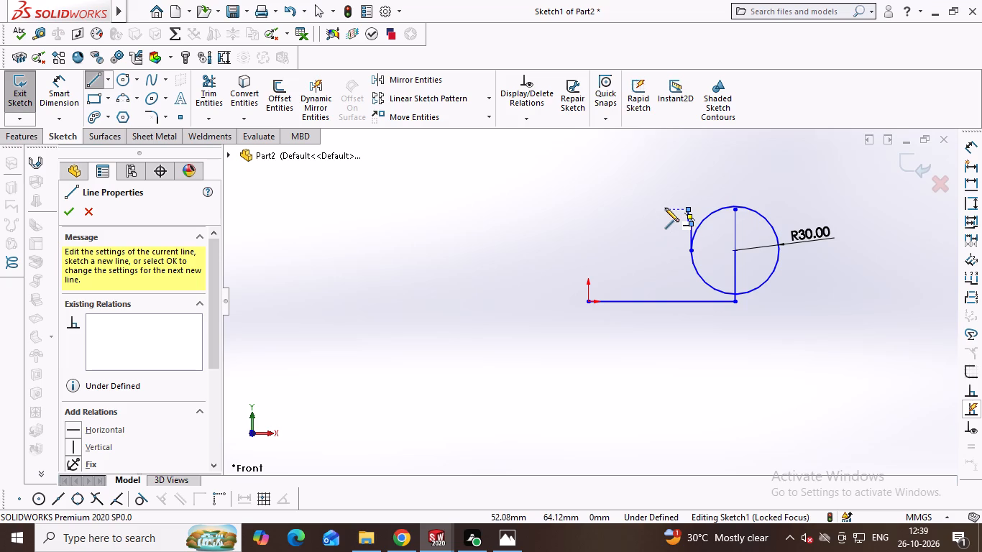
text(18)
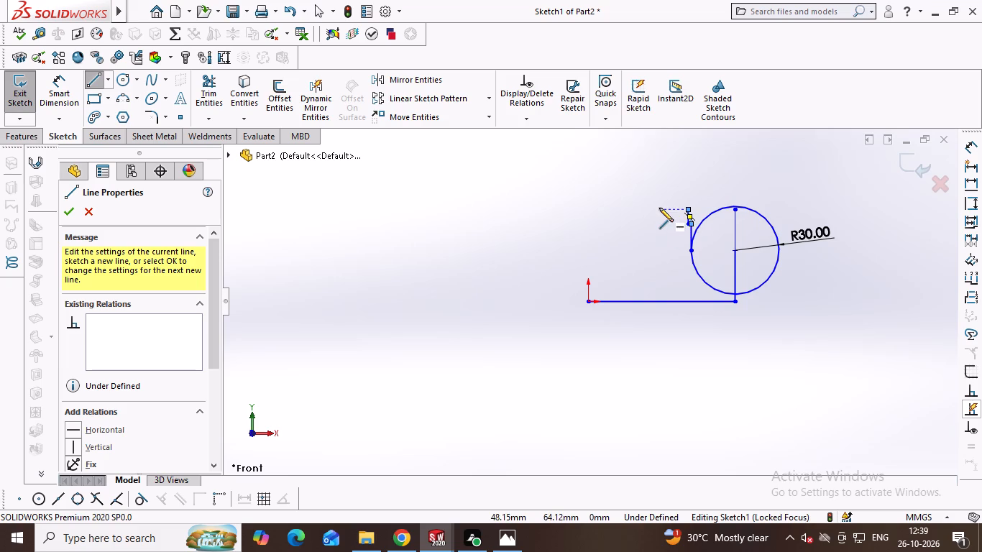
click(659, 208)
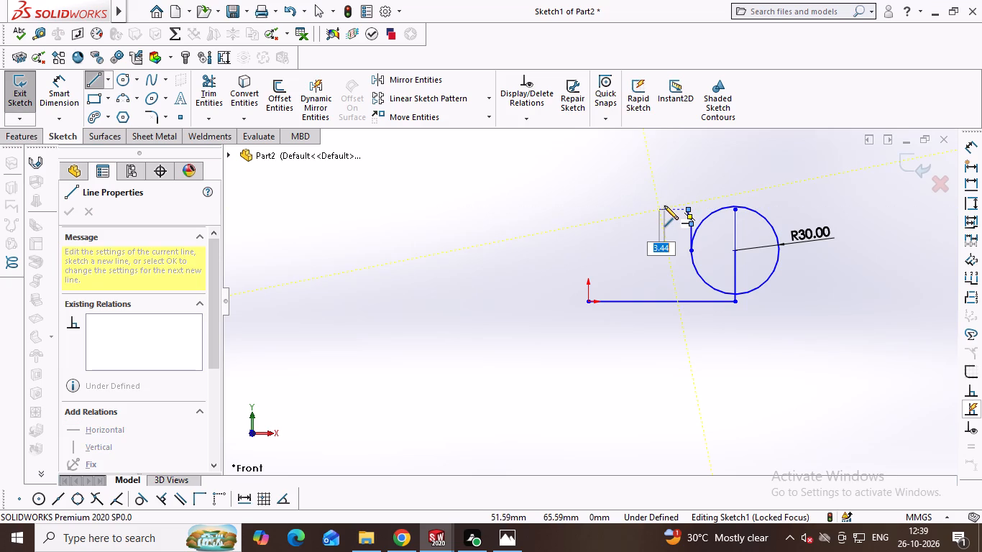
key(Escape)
Draw the new top edge leftward from the slanted line's upper end as an 18 mm segment followed by a 10 mm segment.
right_drag(694, 197, 596, 193)
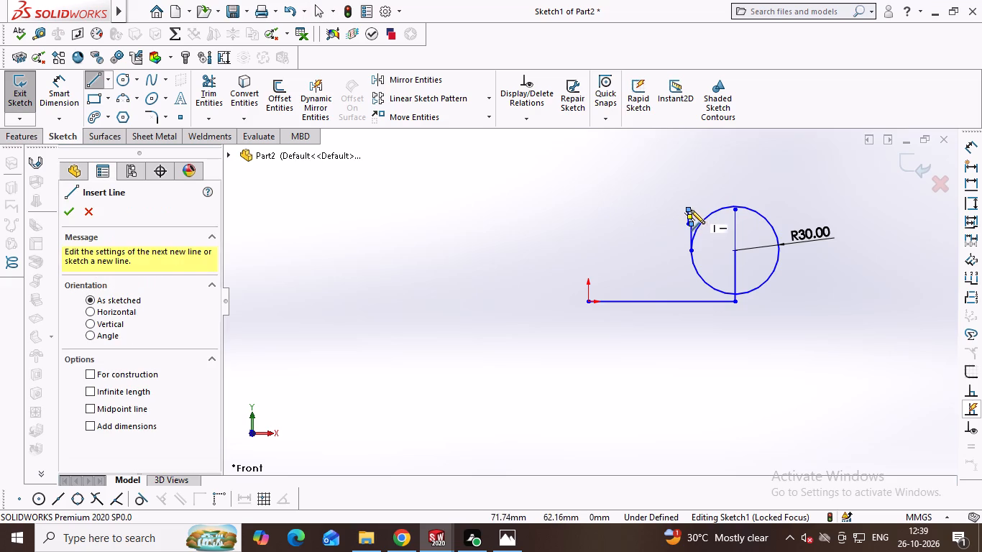
click(689, 210)
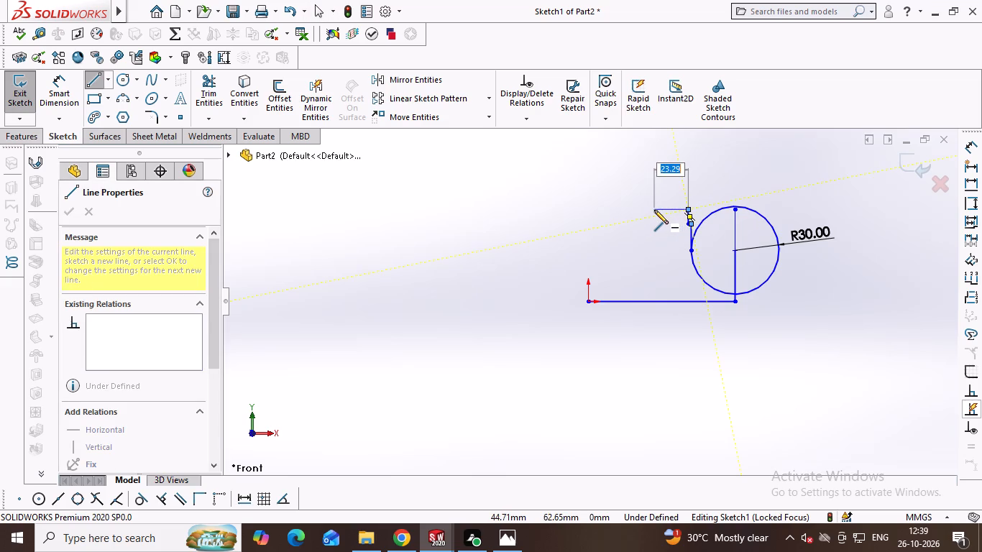
text(18)
key(Return)
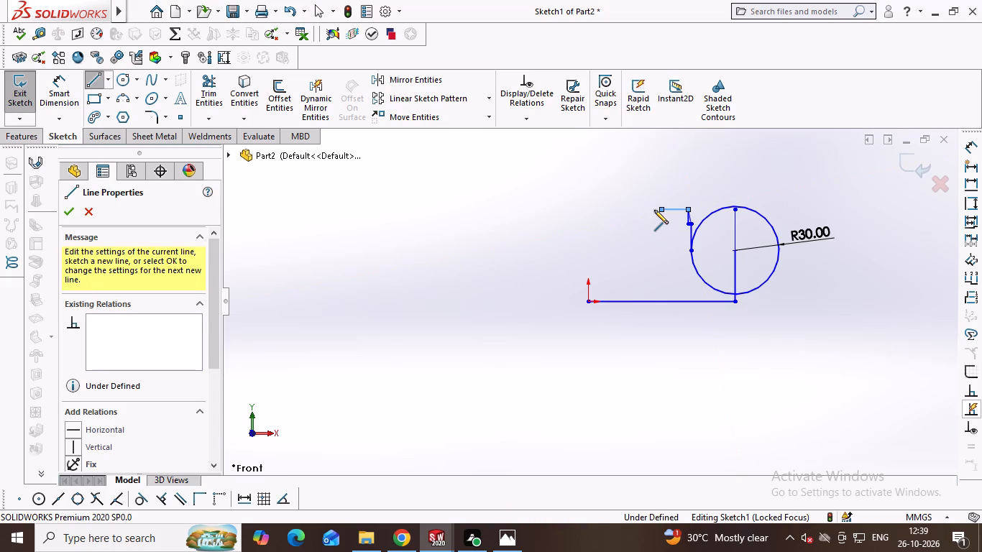
key(alt+Tab)
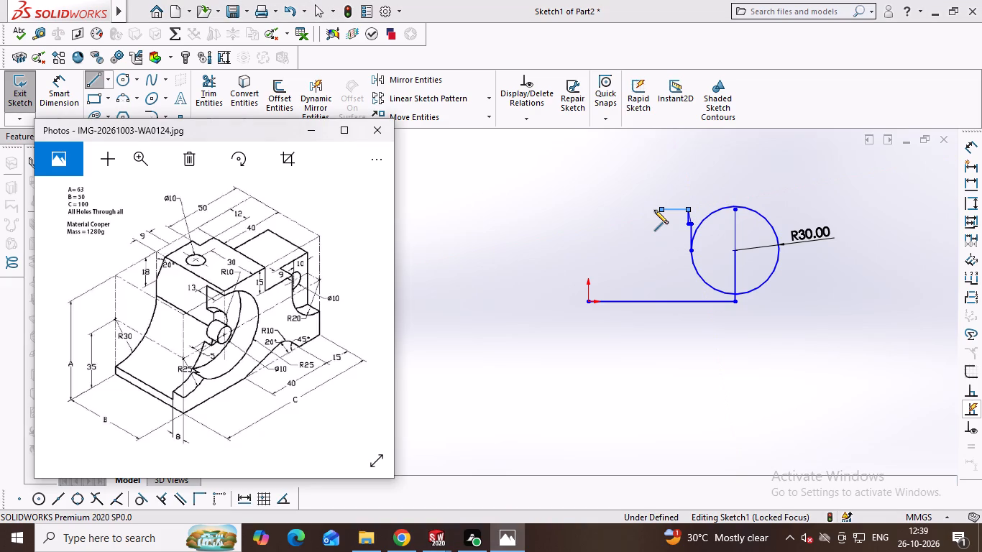
key(alt+Tab)
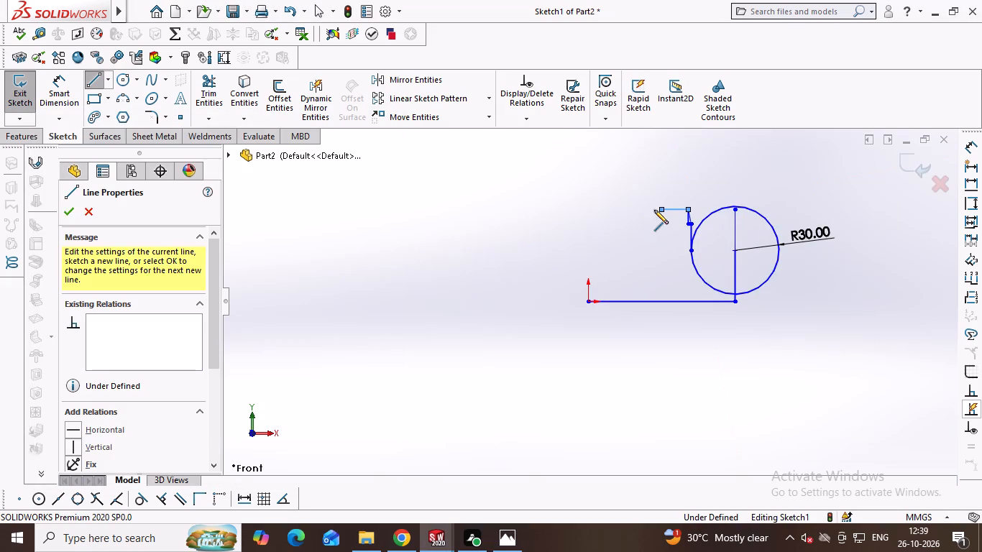
text(10)
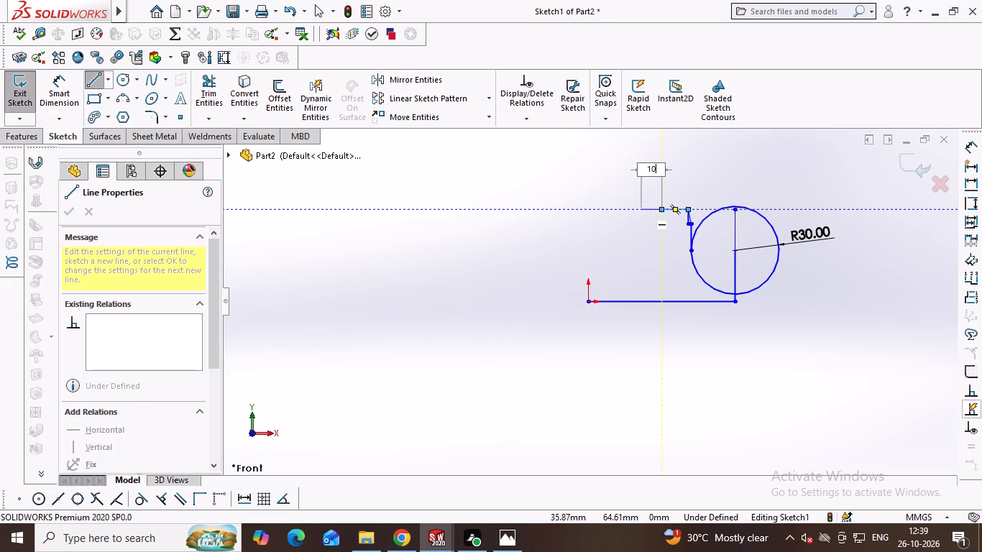
key(Return)
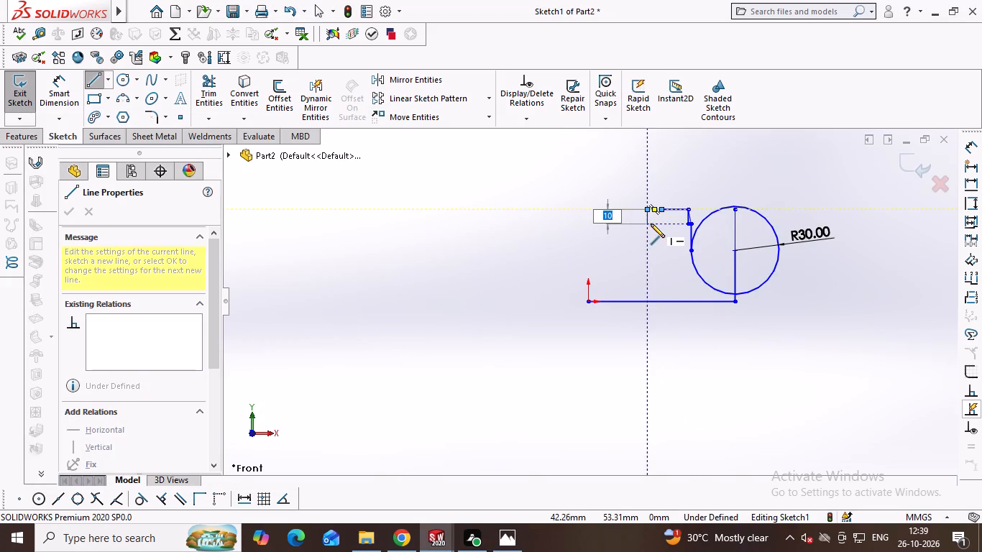
Complete the outline with lines 10 mm down, 40 mm left and straight down to the origin.
text(10)
key(Return)
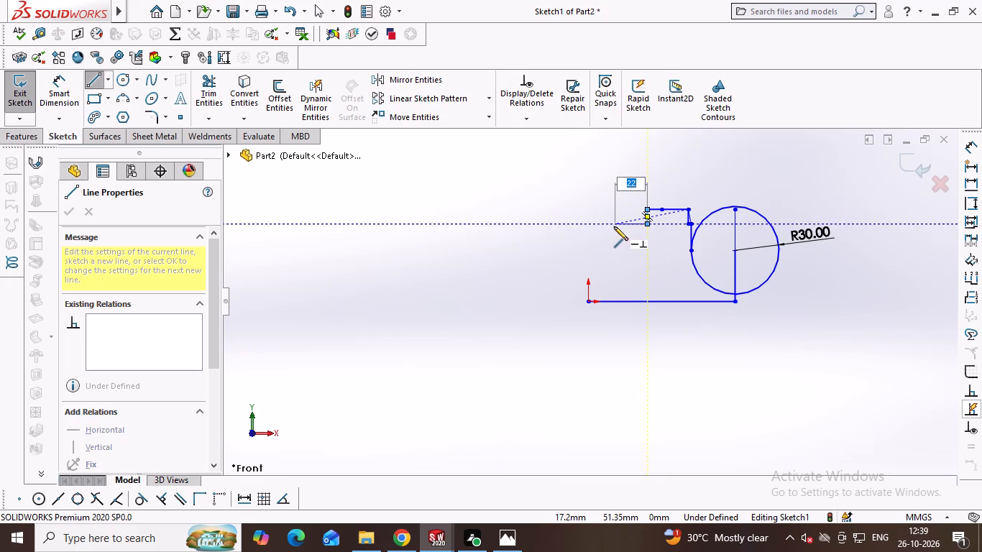
text(40)
key(Return)
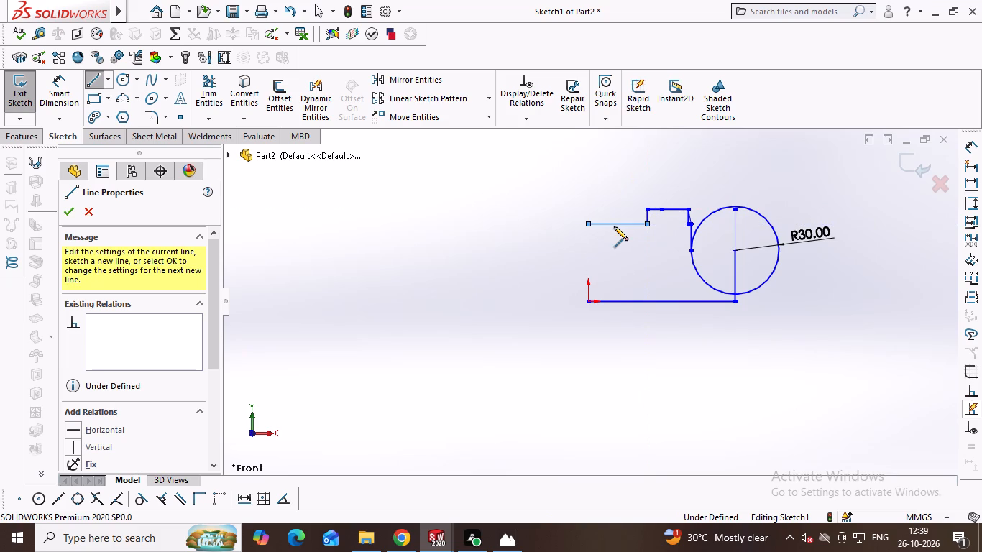
click(589, 300)
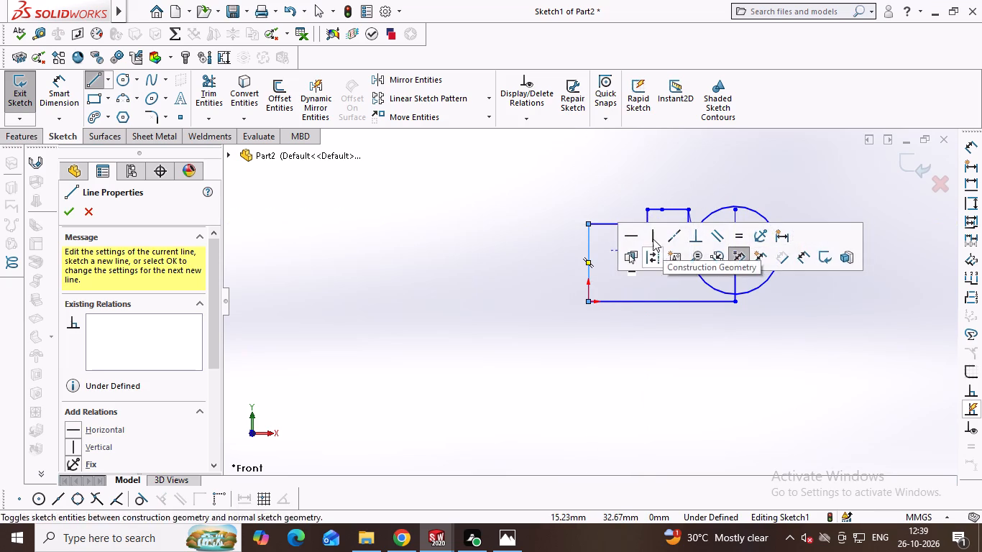
key(Escape)
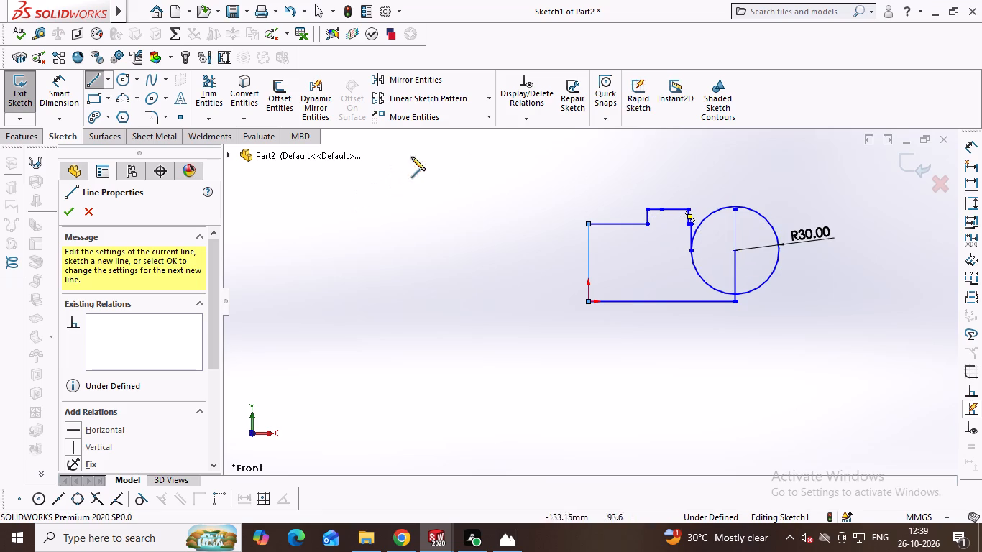
Power-trim the leftover 10 mm vertical line and the short horizontal stub beside the slanted shoulder line.
key(Escape)
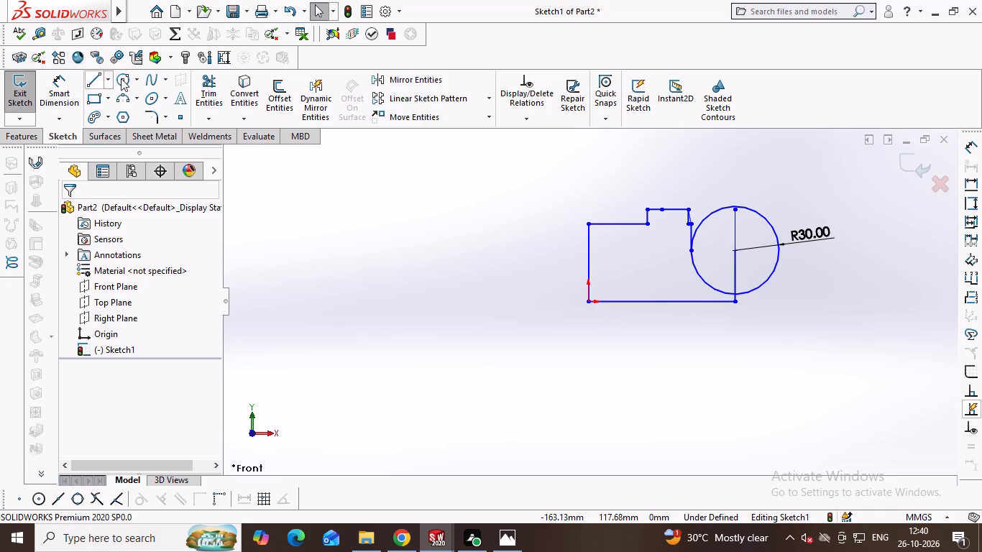
click(206, 86)
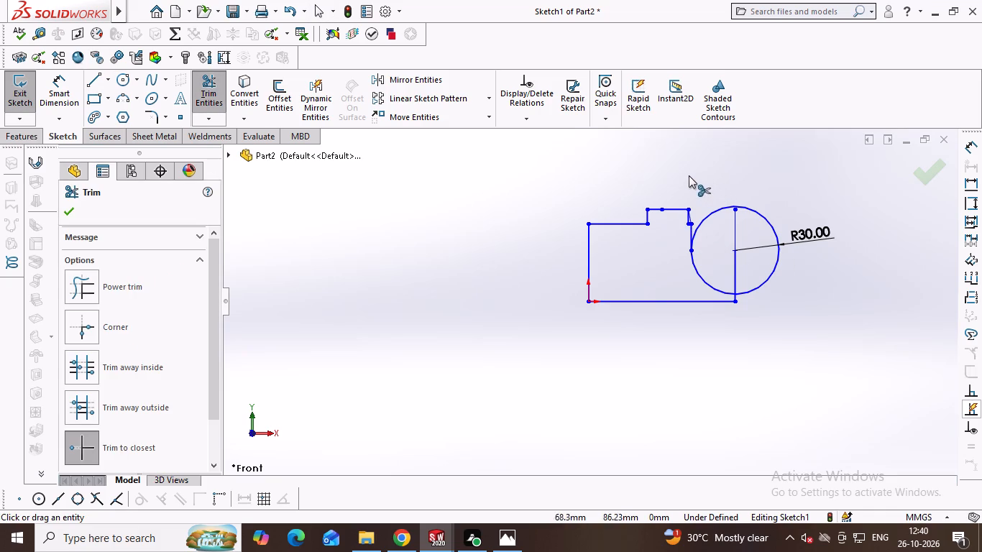
right_click(666, 200)
click(743, 178)
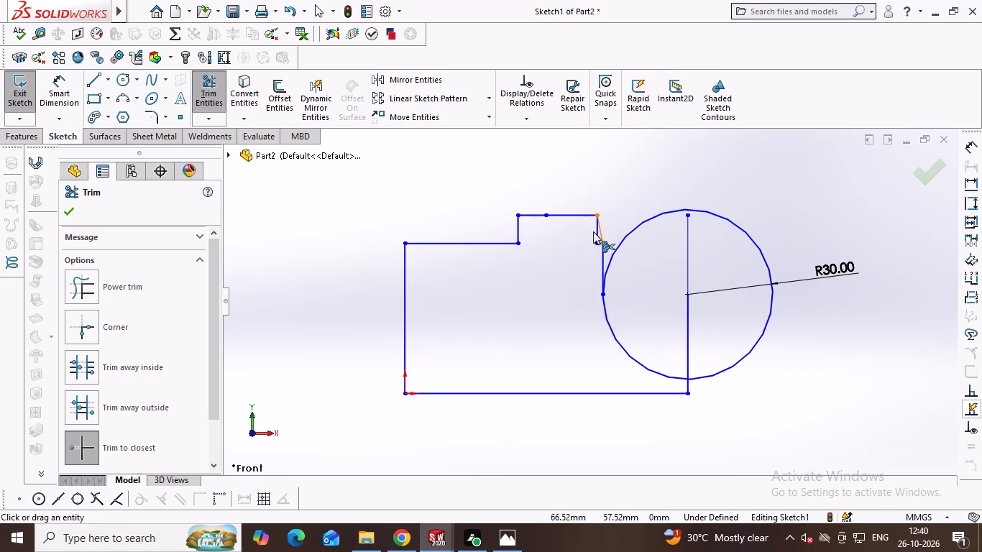
right_click(579, 203)
double_click(649, 185)
right_click(596, 227)
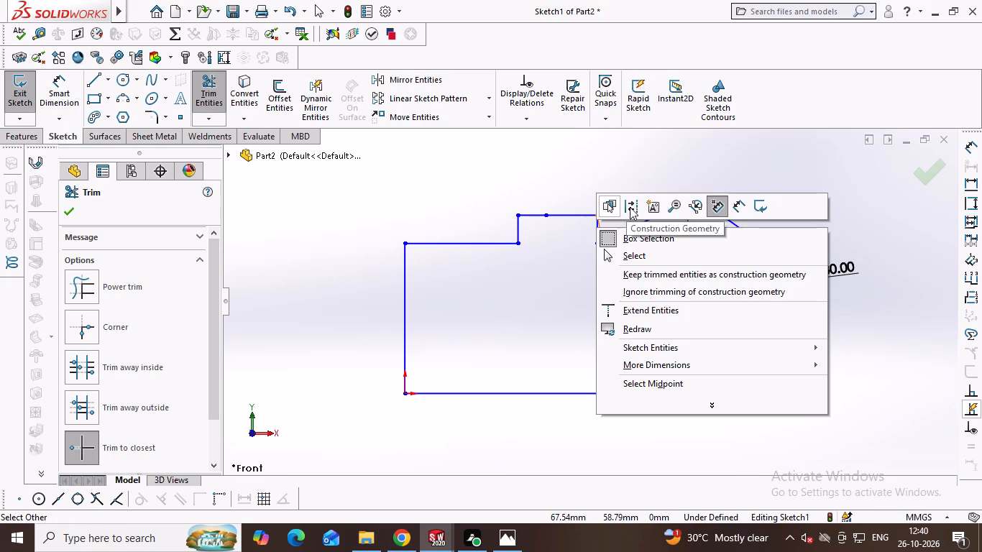
click(673, 204)
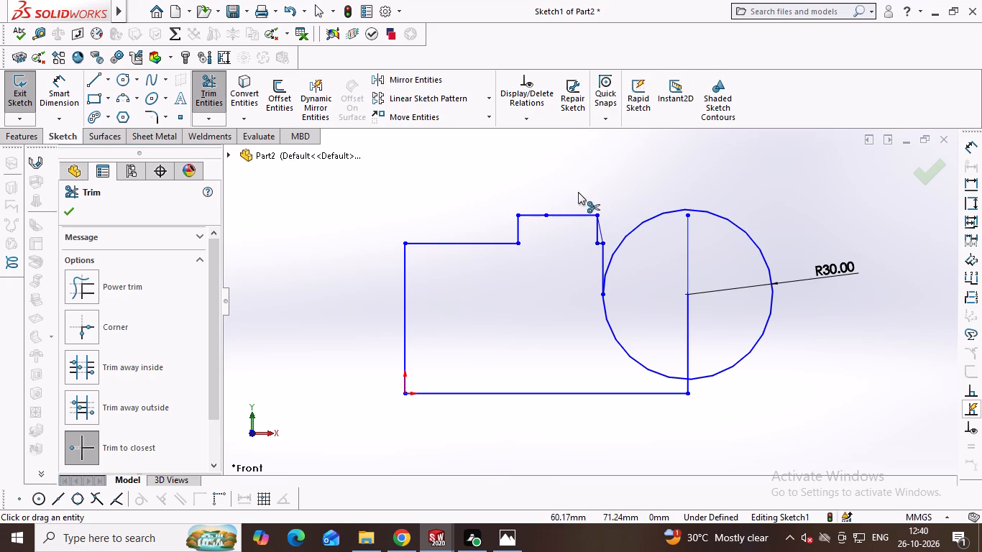
right_click(584, 188)
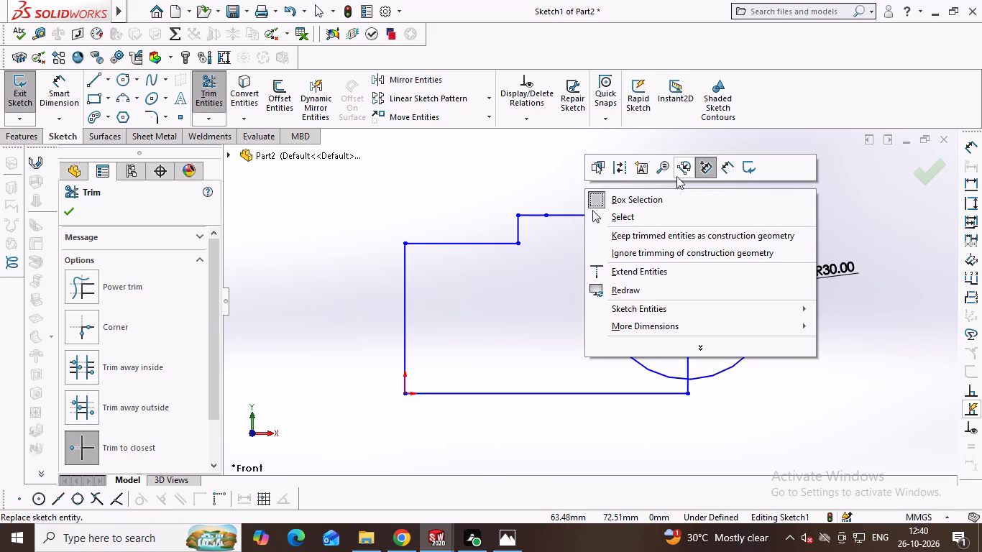
click(668, 172)
click(666, 171)
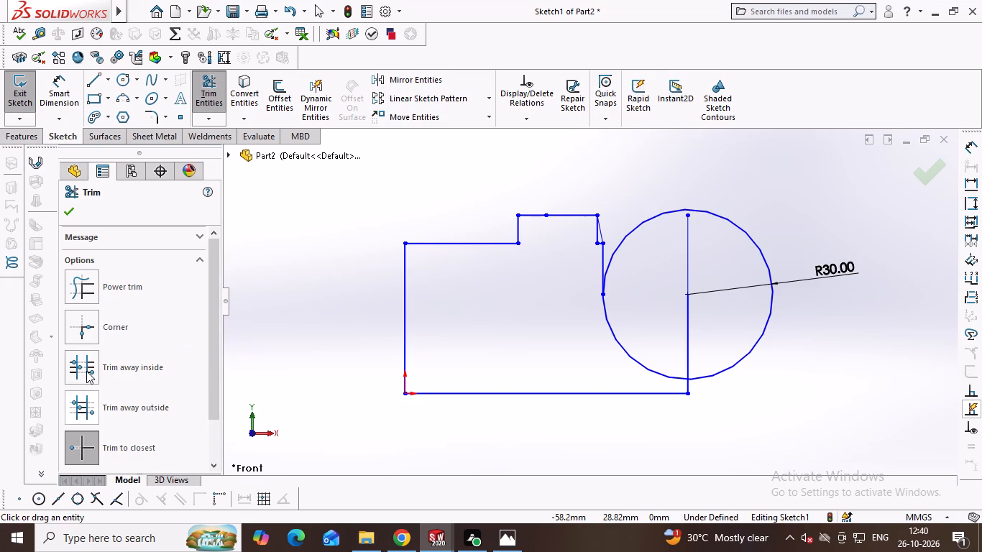
click(92, 292)
drag(543, 290, 561, 274)
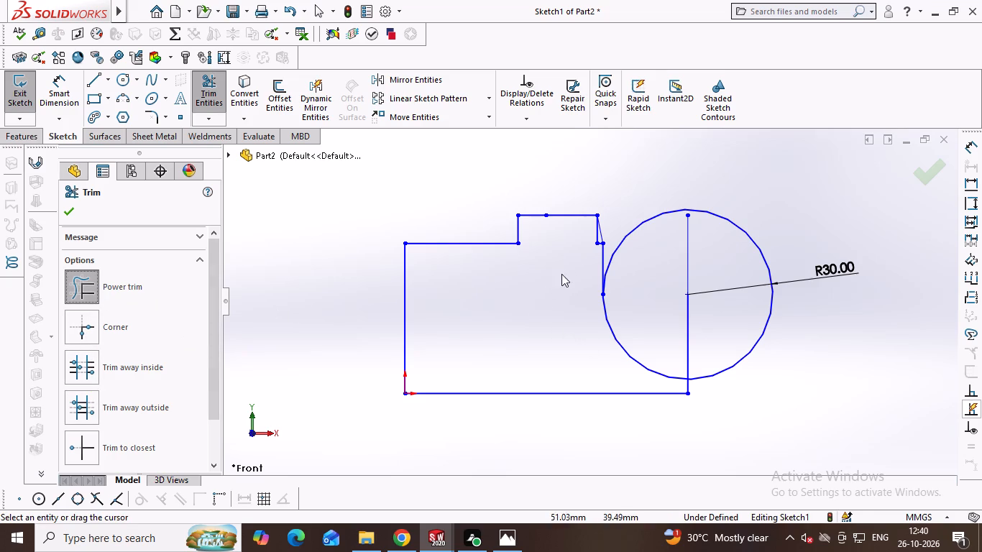
drag(561, 274, 596, 244)
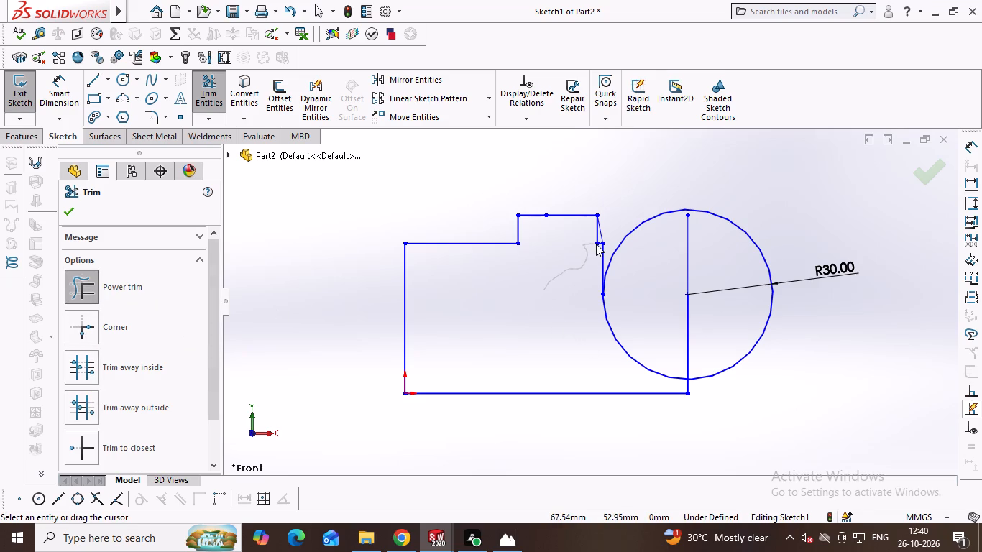
drag(596, 244, 598, 239)
drag(598, 239, 597, 244)
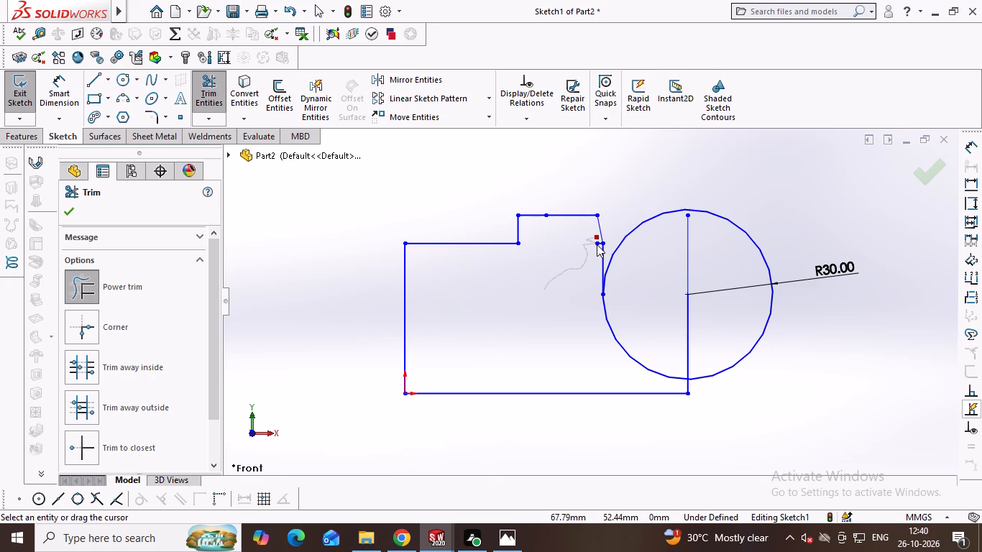
drag(597, 244, 598, 242)
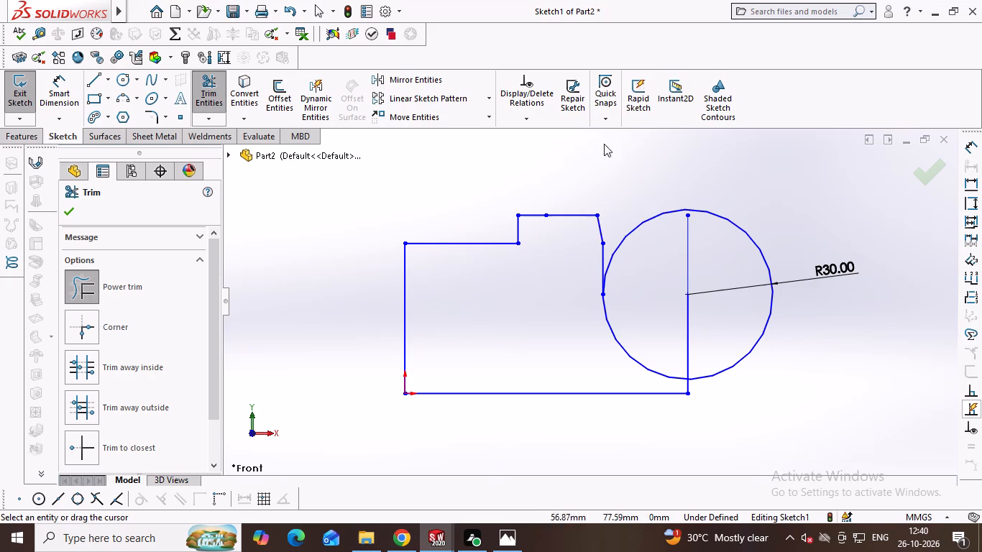
key(Escape)
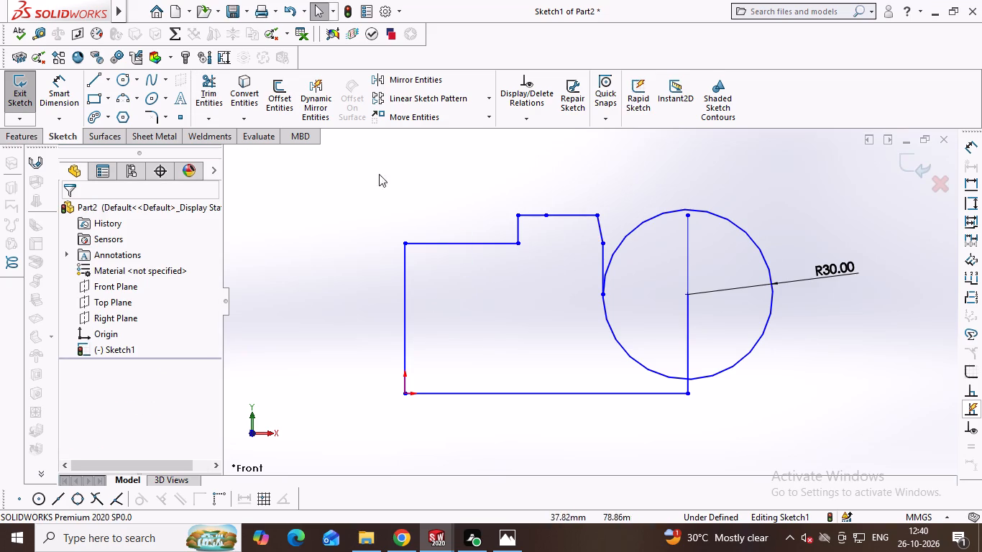
Trim the R30 circle to its lower-left quarter arc and remove the vertical line above the arc's lower end.
click(214, 92)
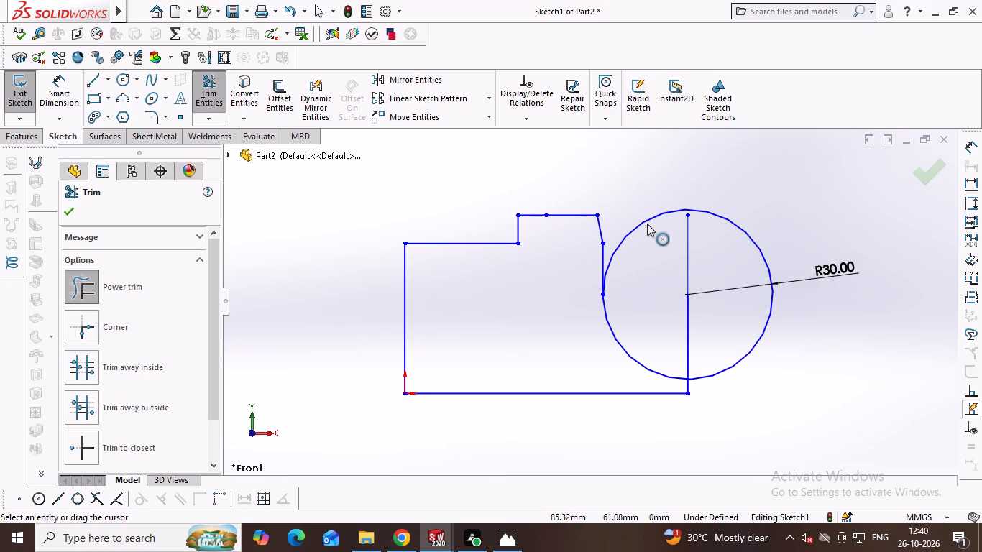
click(647, 224)
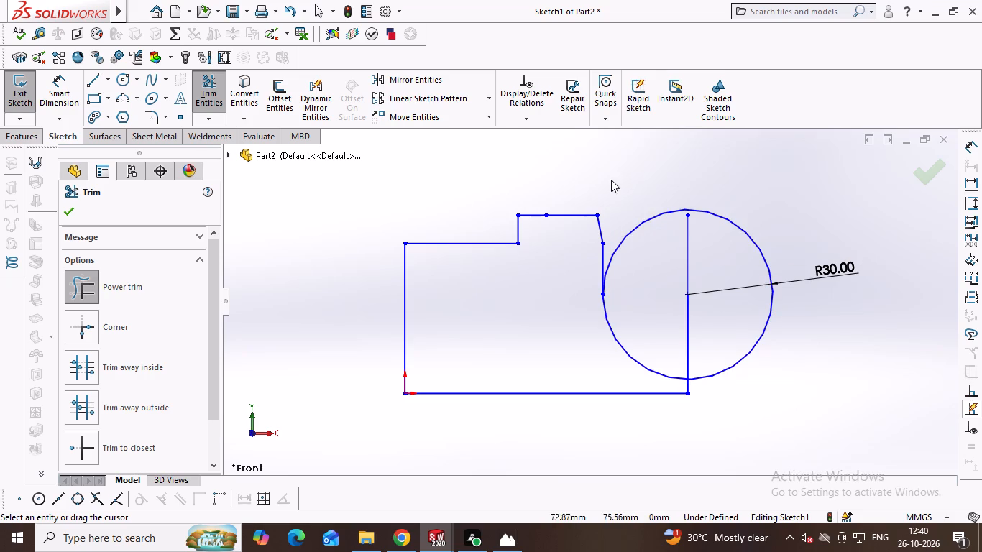
drag(611, 180, 688, 313)
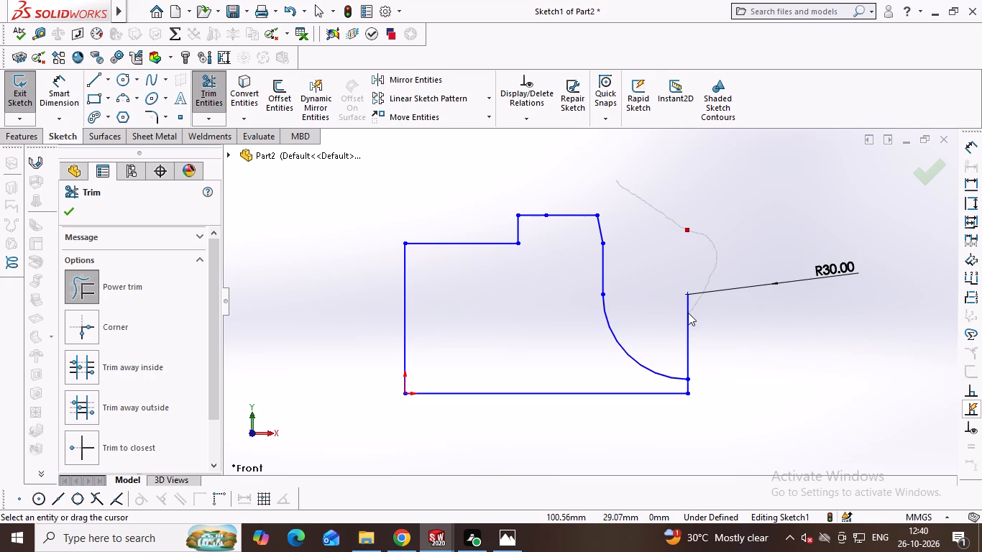
drag(688, 313, 685, 313)
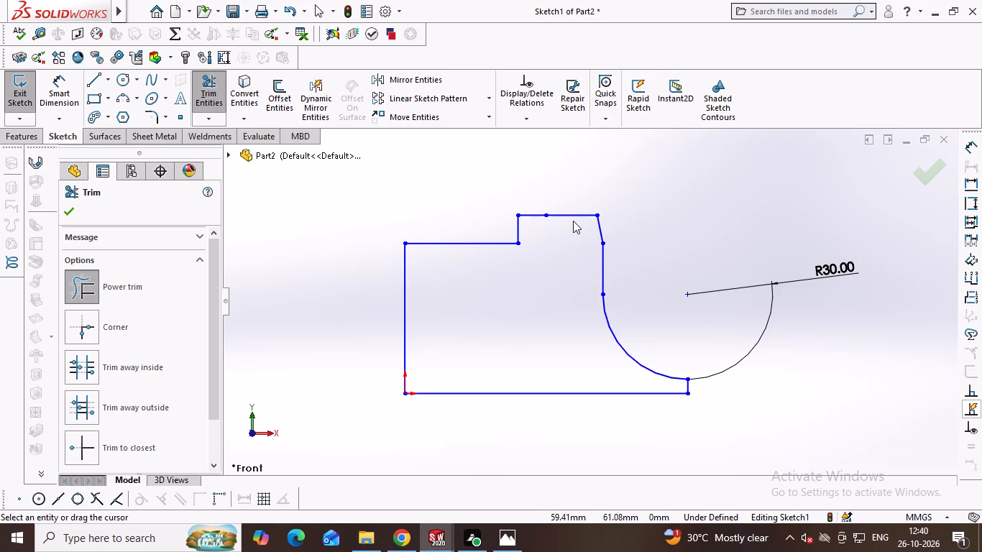
Extrude the closed side profile region as a blind boss 50 mm deep.
click(32, 137)
click(22, 91)
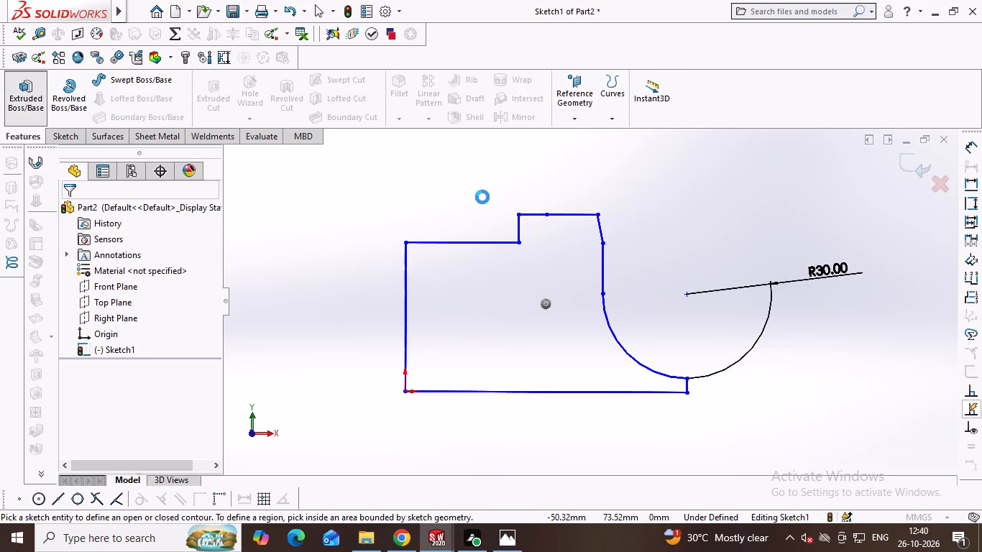
key(alt+Tab)
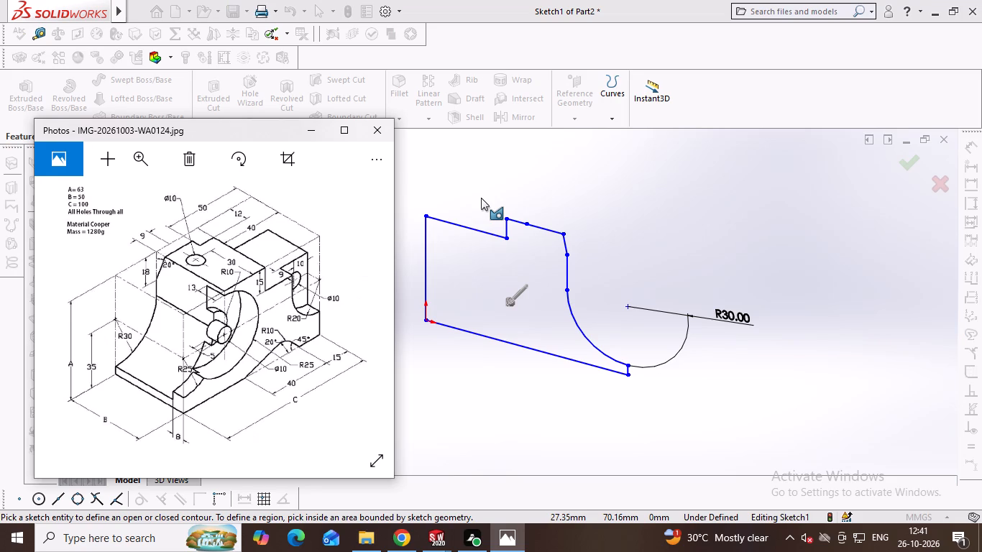
key(alt+Tab)
click(502, 258)
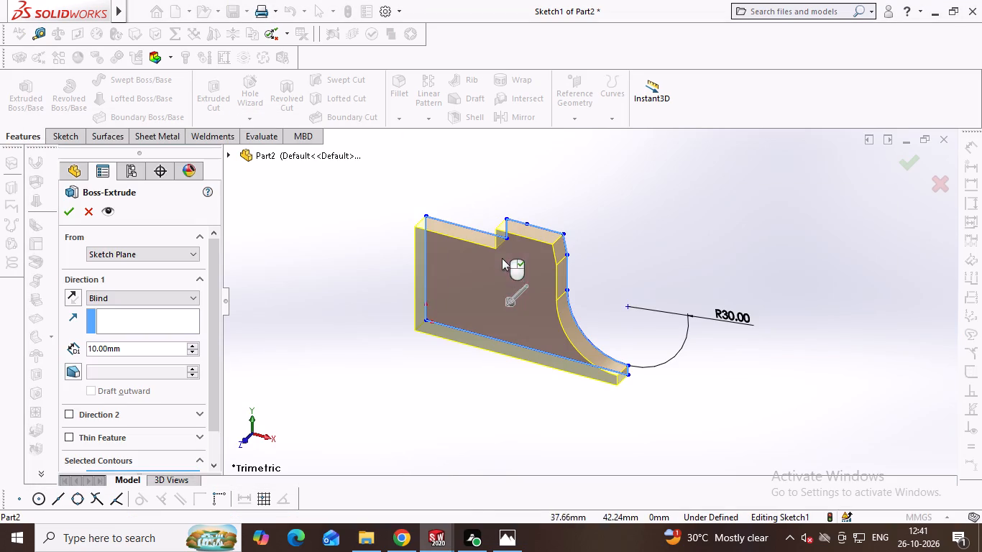
click(160, 341)
triple_click(159, 349)
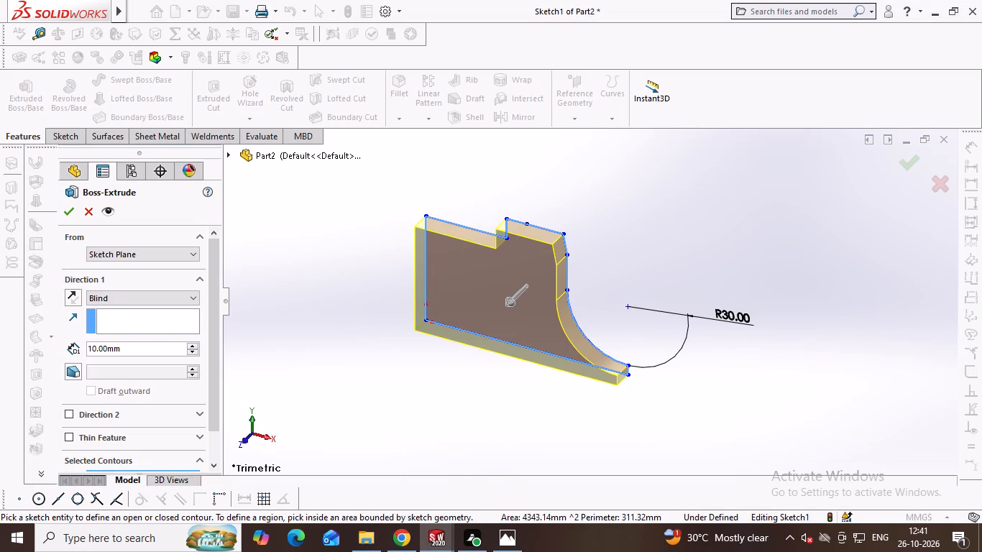
click(158, 351)
click(162, 350)
click(168, 347)
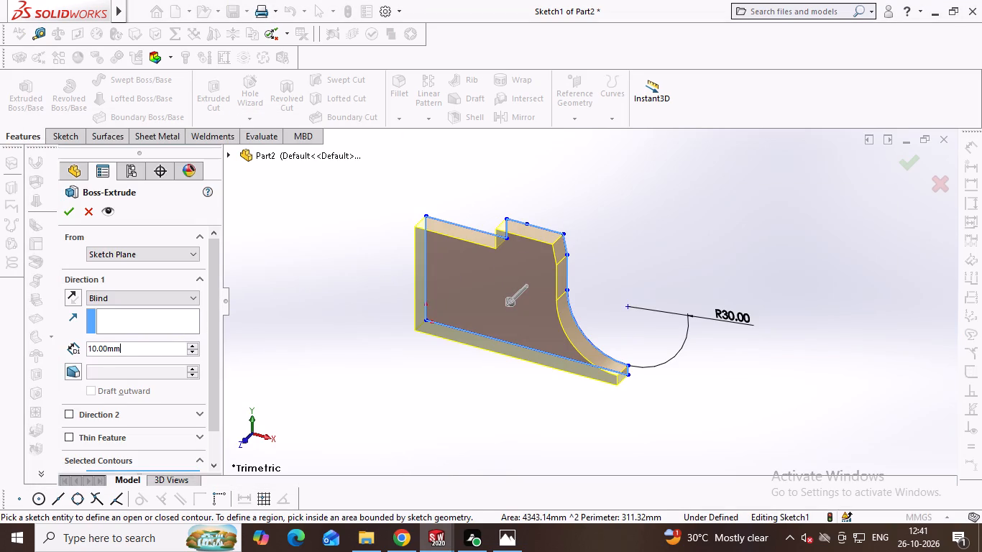
triple_click(172, 346)
double_click(174, 346)
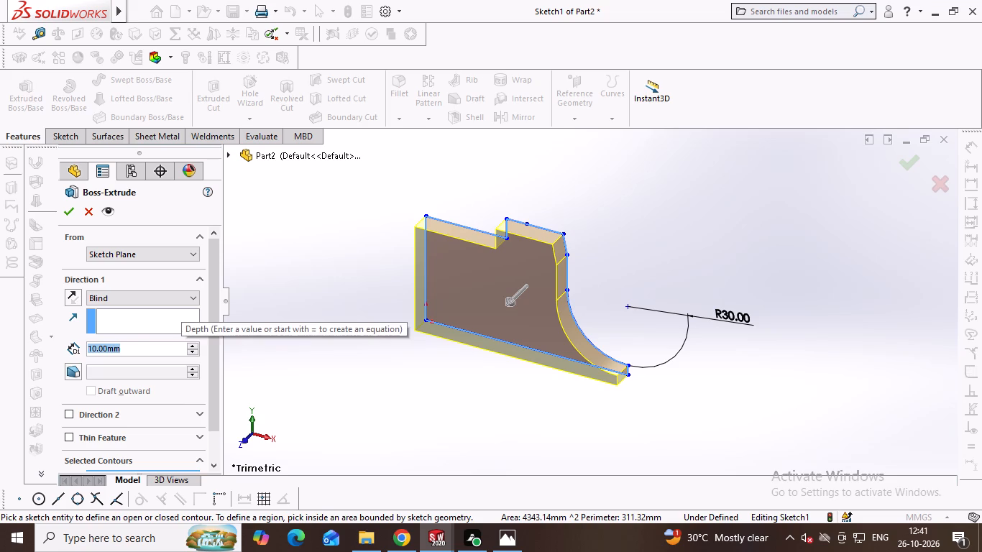
text(50)
key(Return)
key(Return)
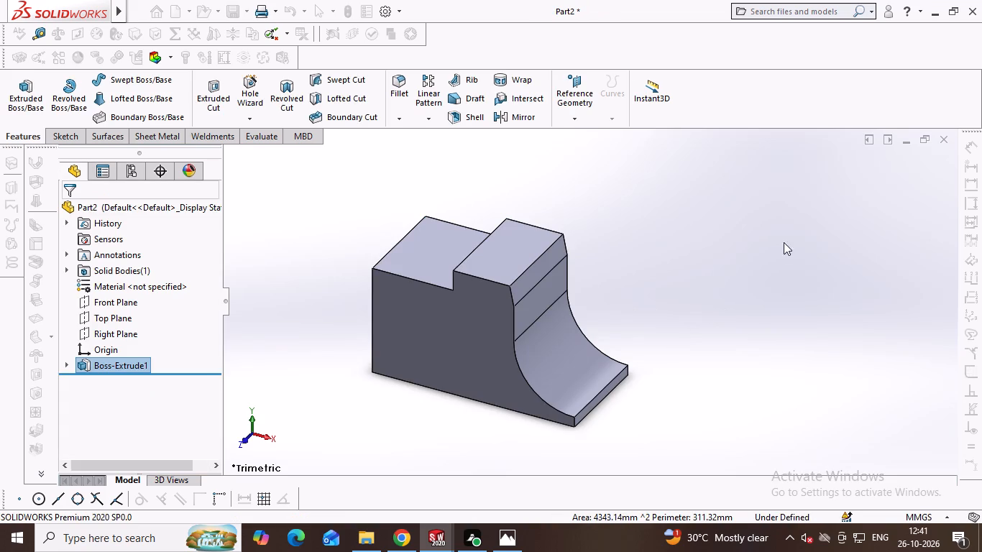
Start a sketch on the bracket's front profile face and place a circle centred where the vertical edge meets the R30 arc.
key(alt+Tab)
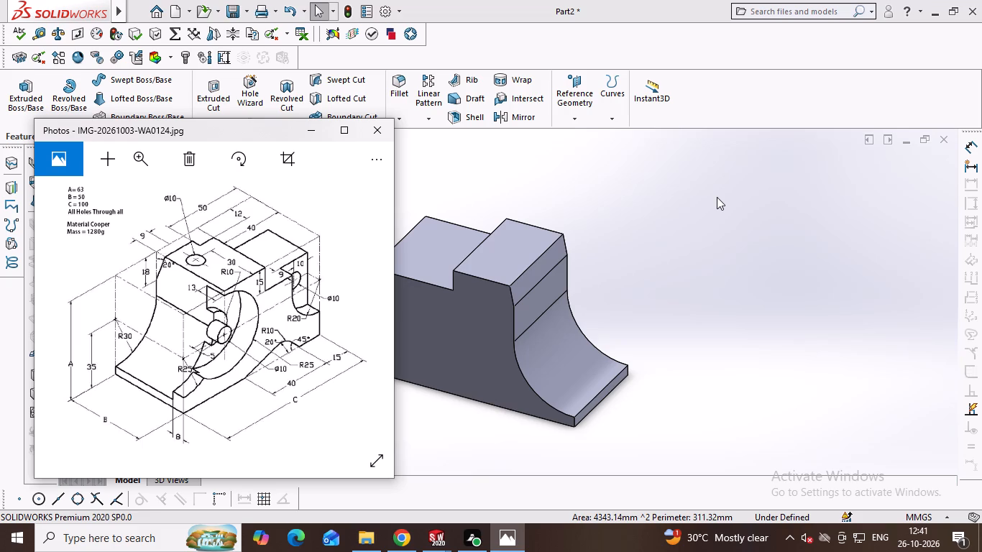
click(493, 328)
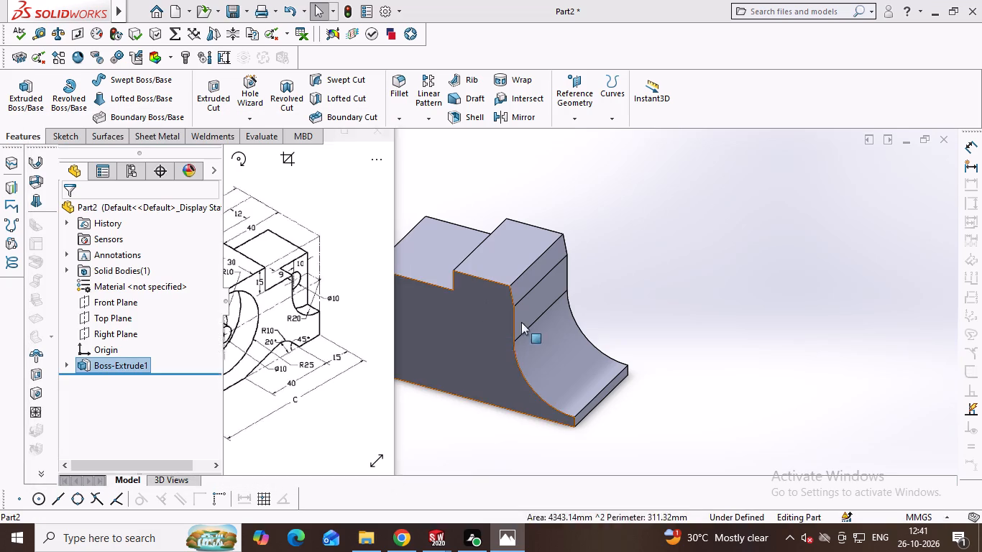
click(565, 288)
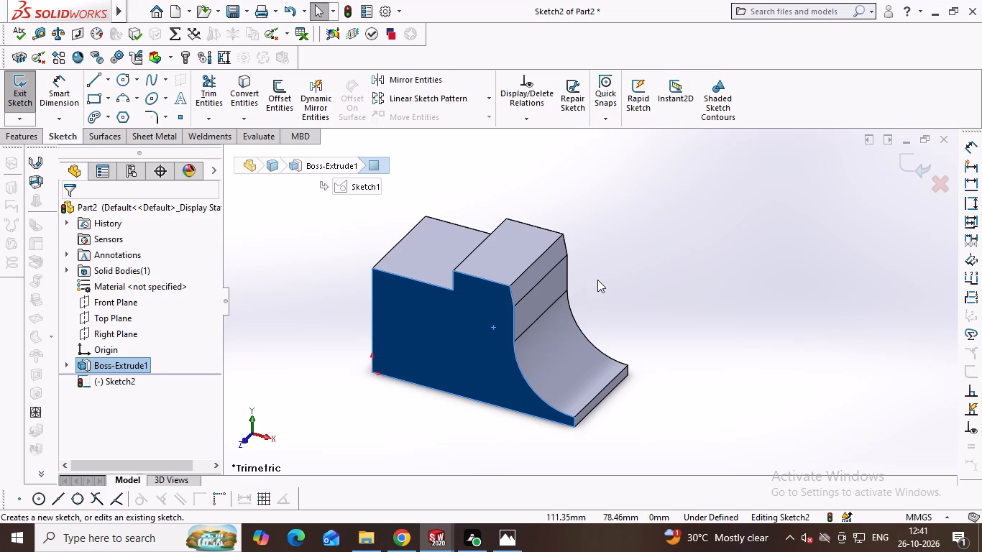
key(ctrl+8)
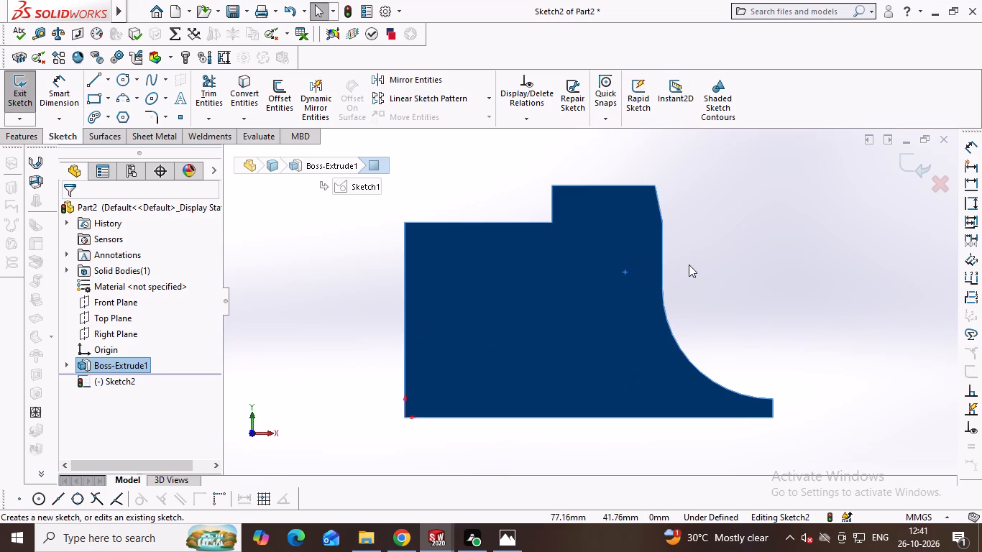
key(alt+Tab)
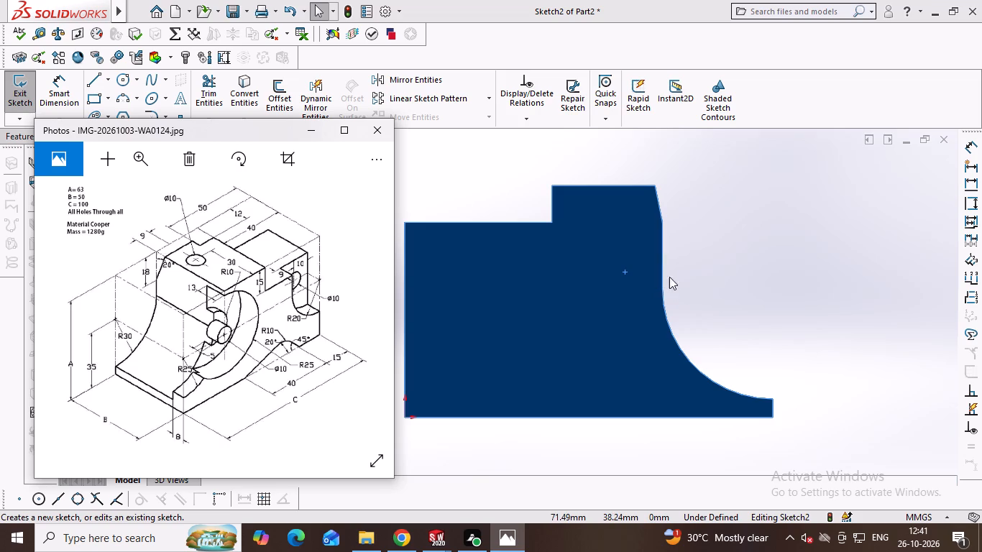
right_drag(662, 271, 734, 274)
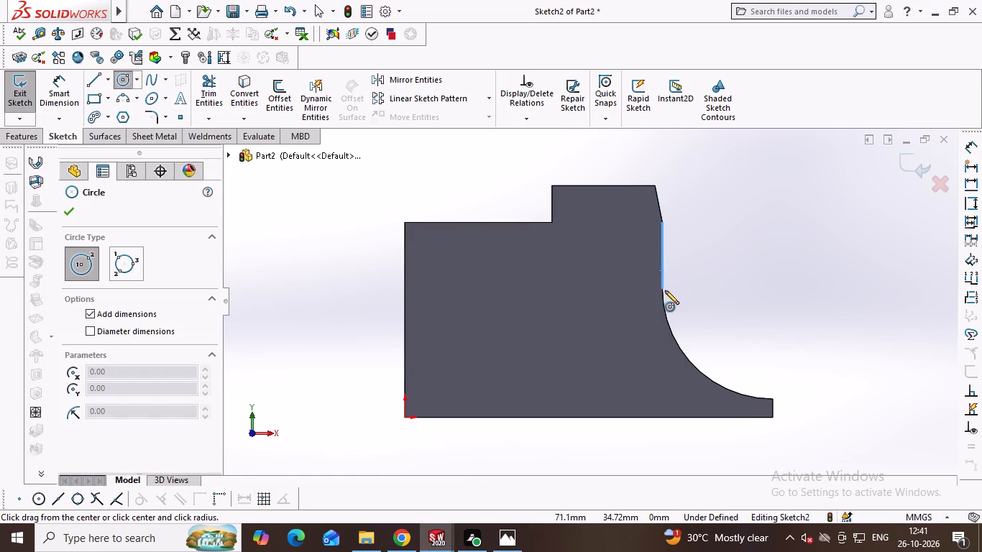
click(664, 290)
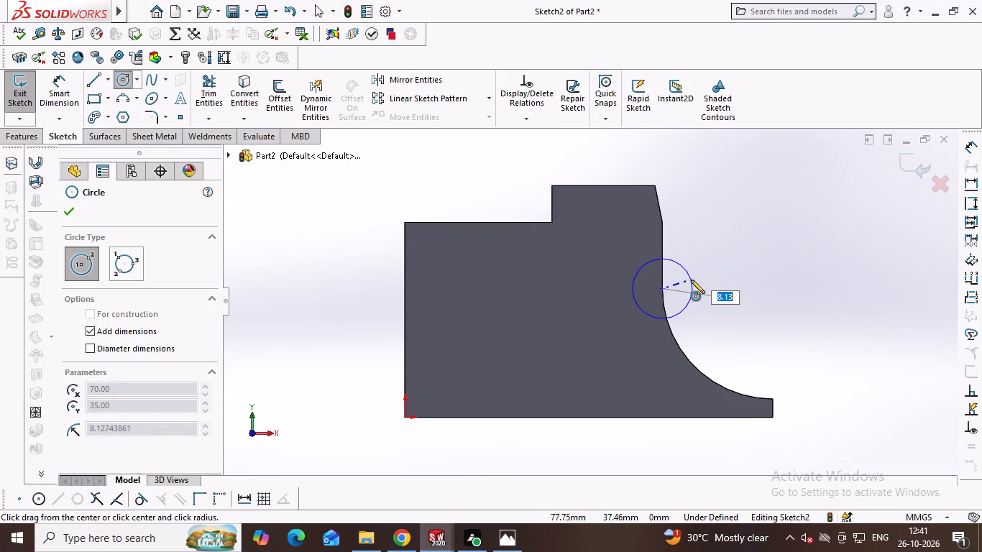
key(alt+Tab)
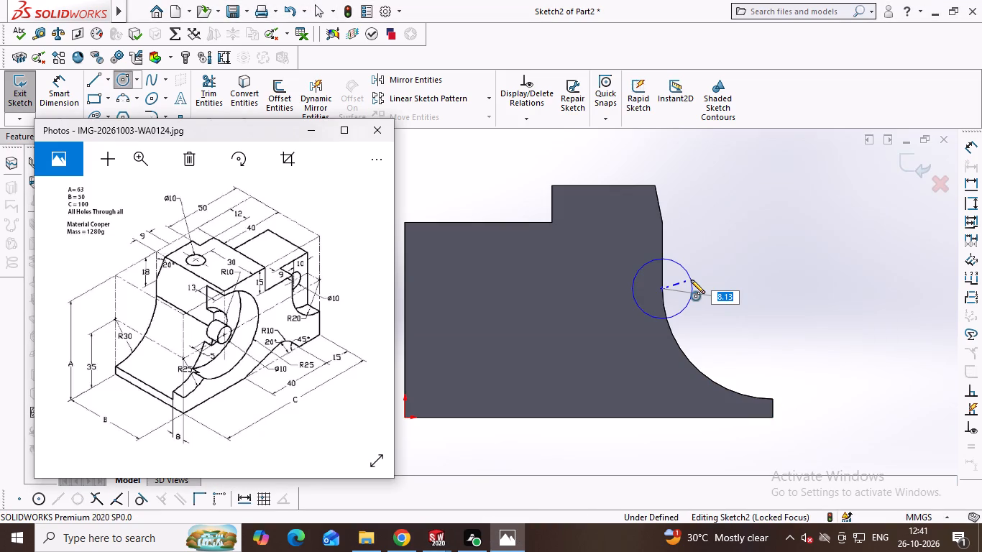
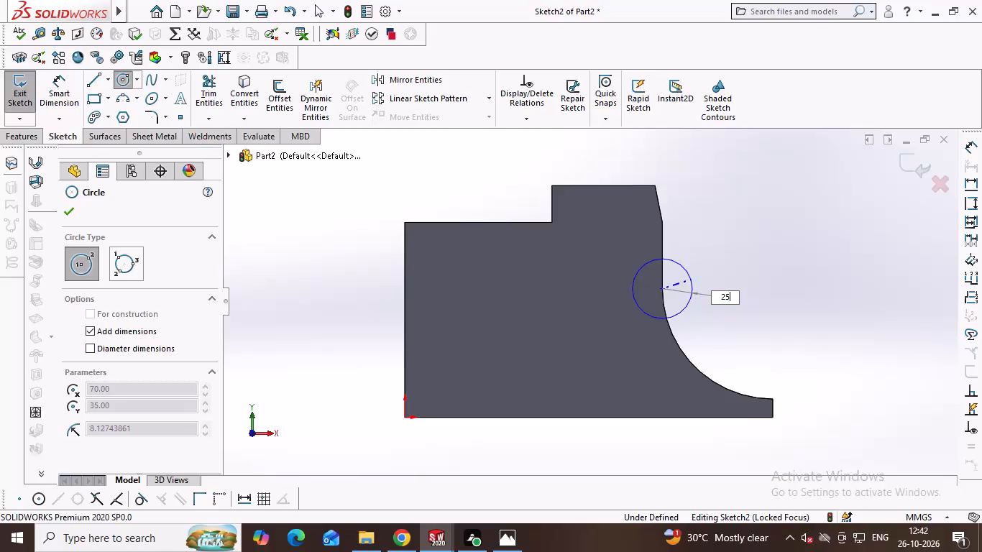
Set the new circle's radius to 25 mm and bring up the reference drawing in Photos.
key(Return)
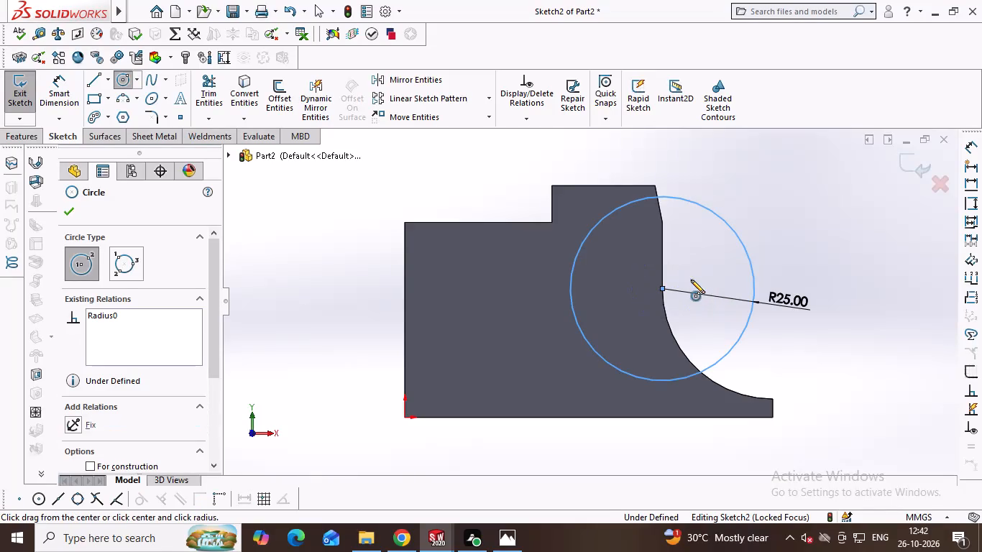
key(alt+Tab)
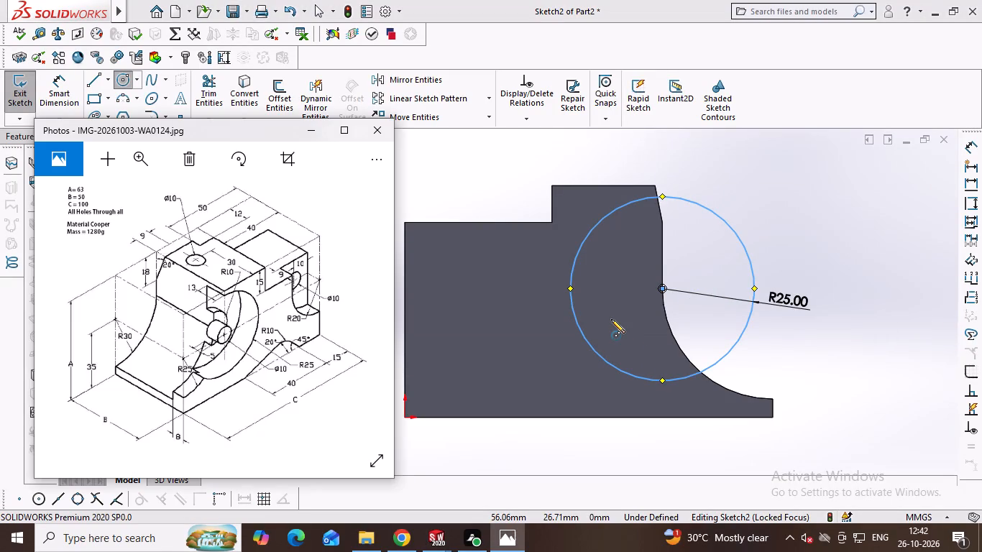
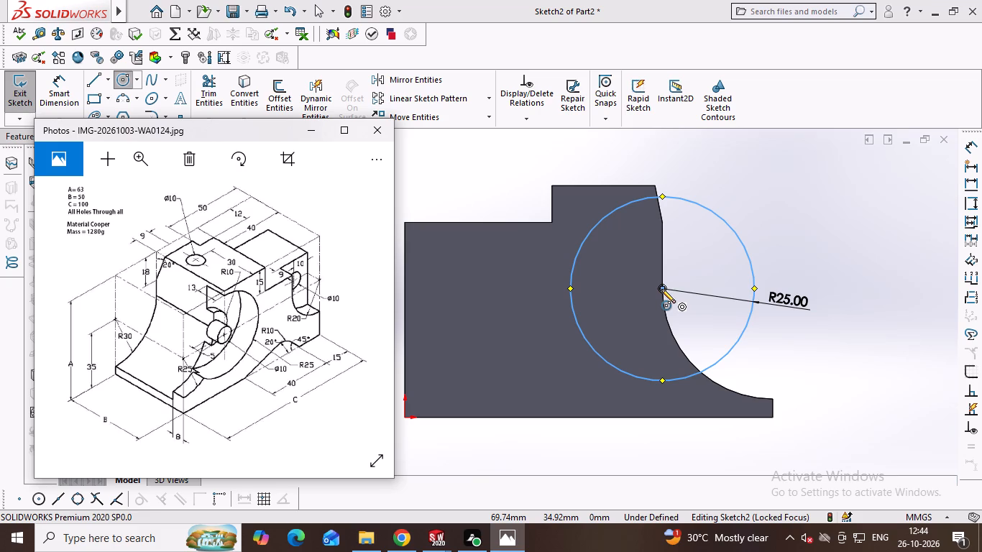
Add two circles concentric with the R25 circle, one of 10 mm radius and one dimensioned by diameter at 10 mm.
click(661, 289)
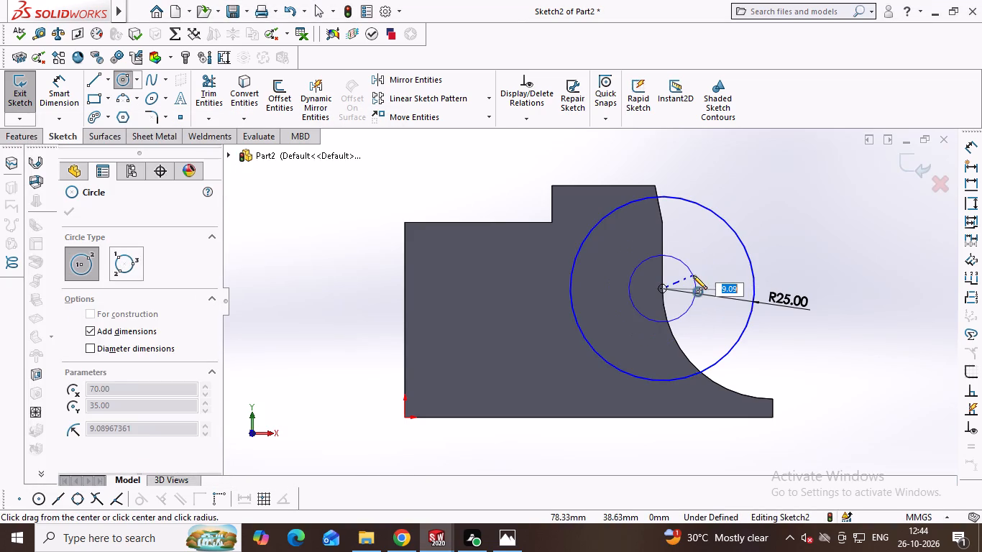
text(10)
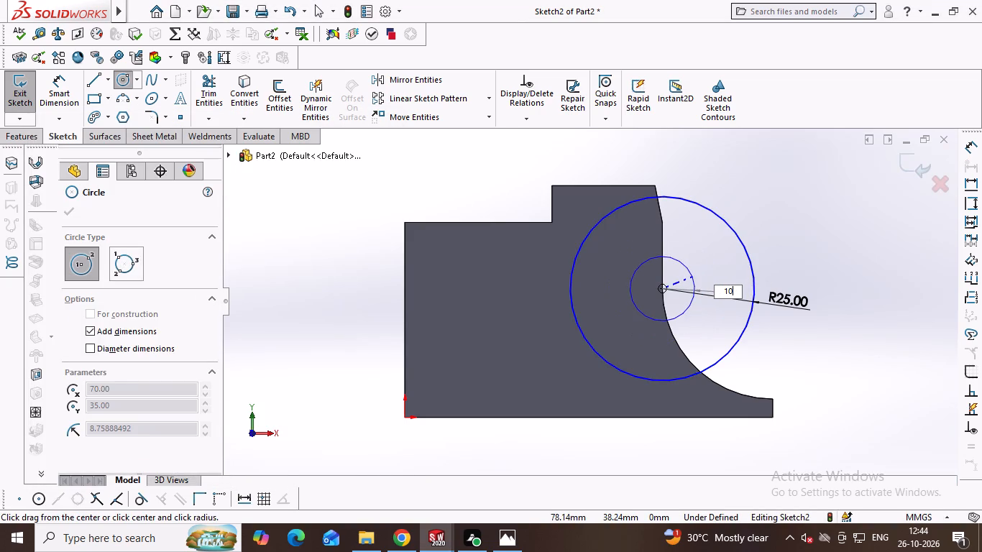
key(Return)
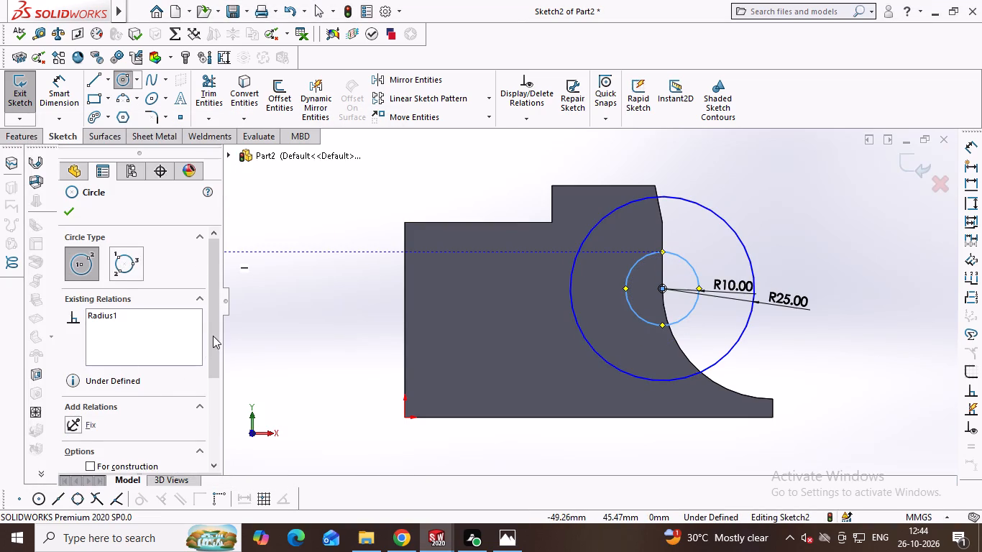
drag(213, 336, 210, 366)
click(92, 453)
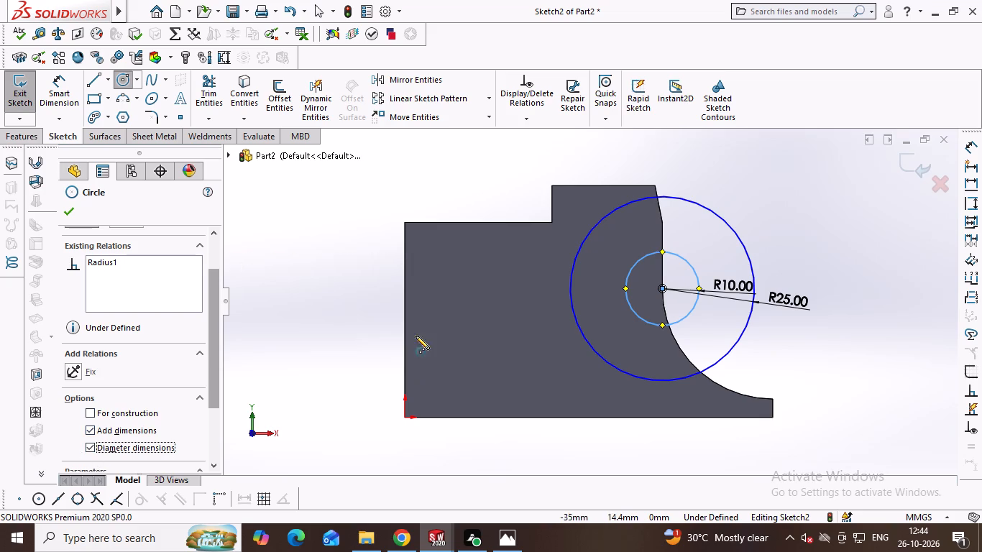
click(665, 288)
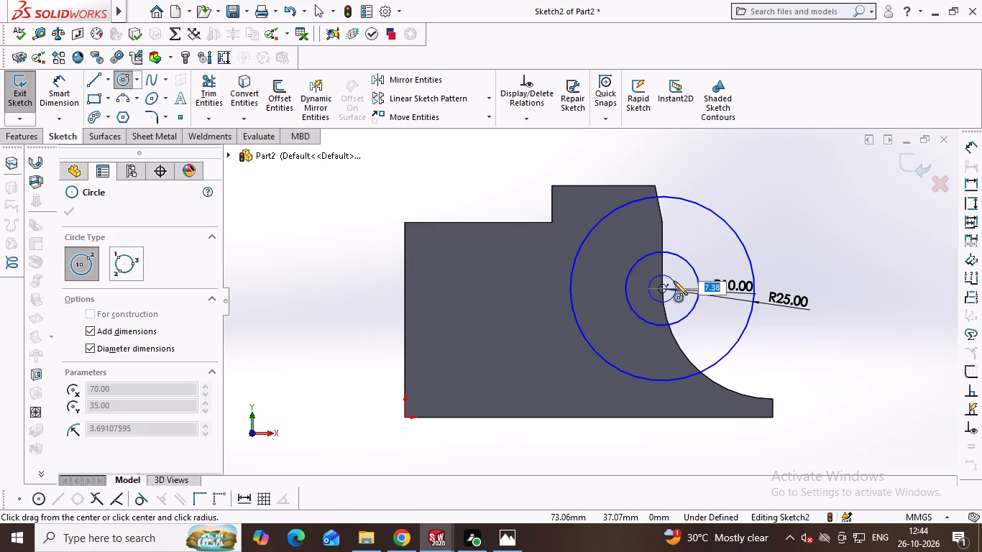
text(10)
key(Return)
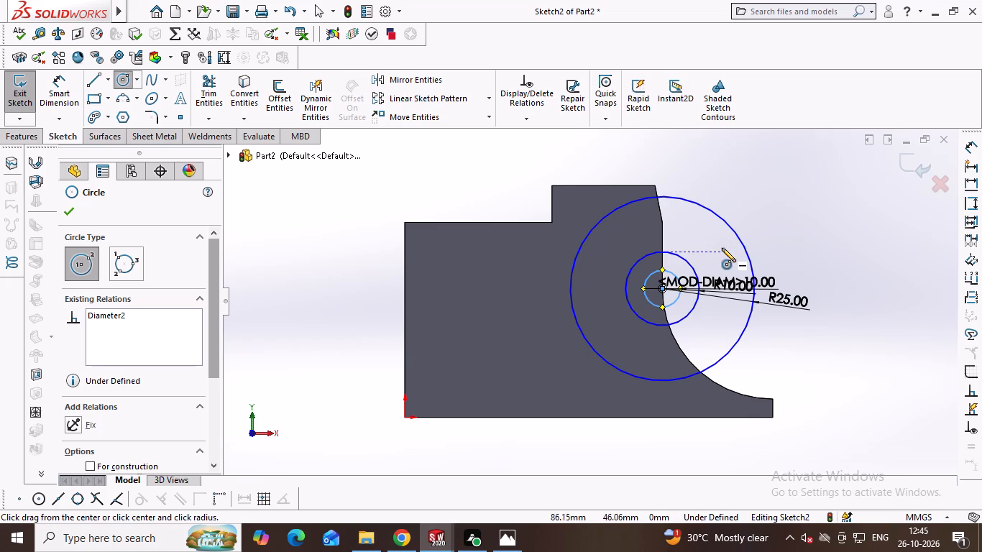
Check the reference drawing, then extrude-cut the ring between the R25 and R10 circles to a blind depth of 13 mm.
key(alt+Tab)
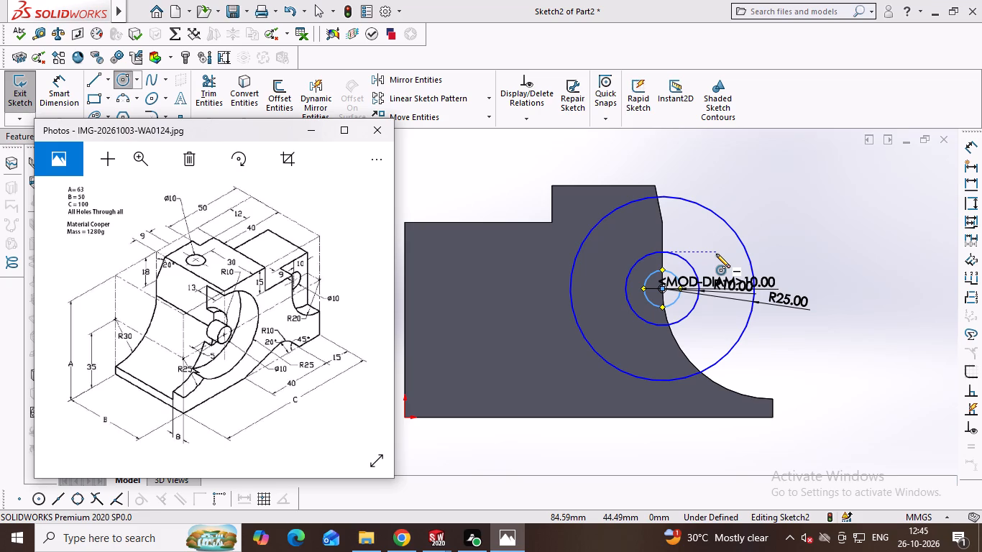
key(alt+Tab)
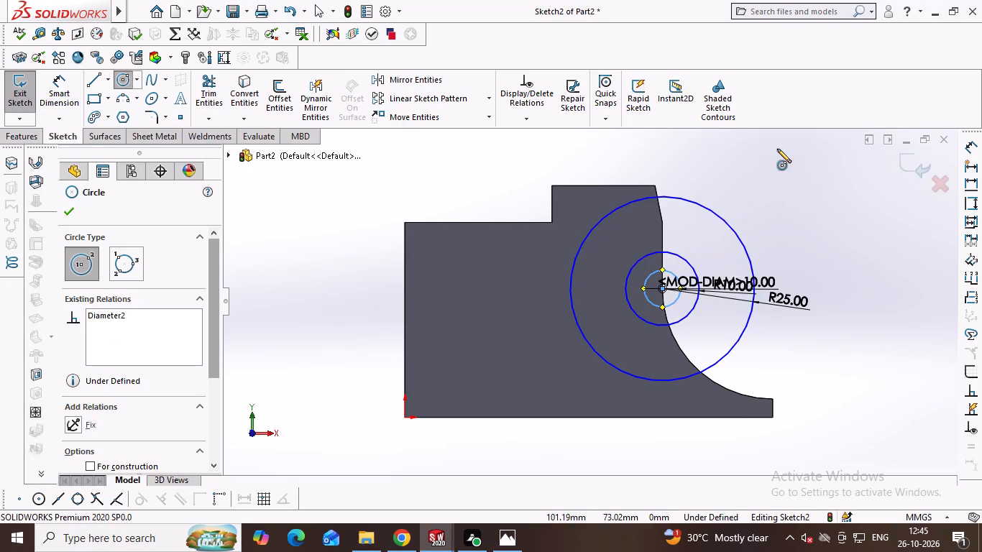
click(12, 138)
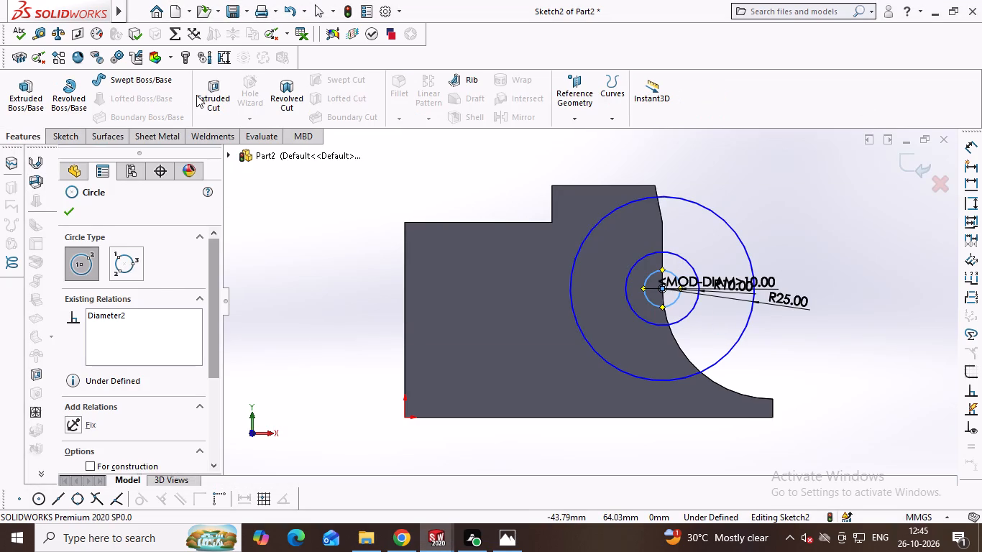
click(197, 95)
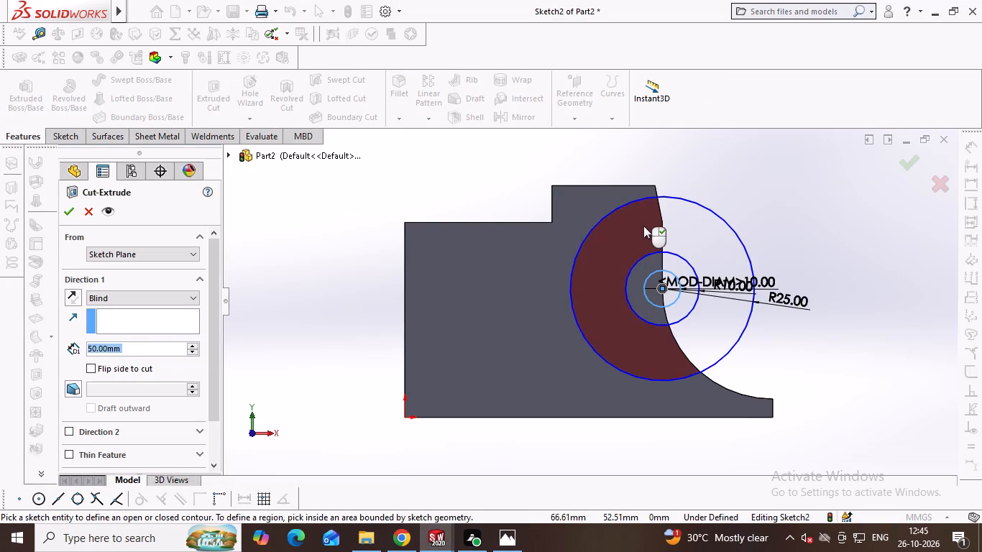
click(638, 227)
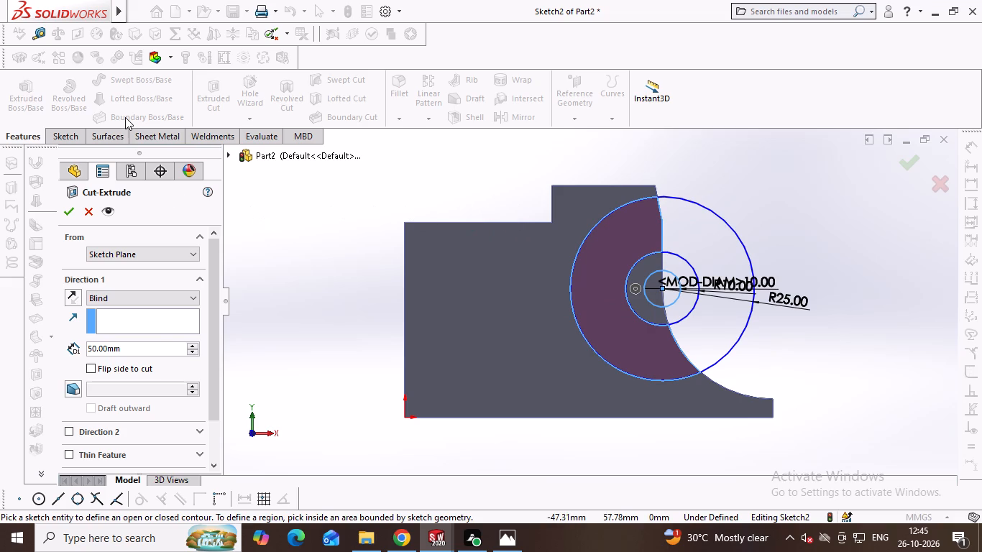
double_click(144, 347)
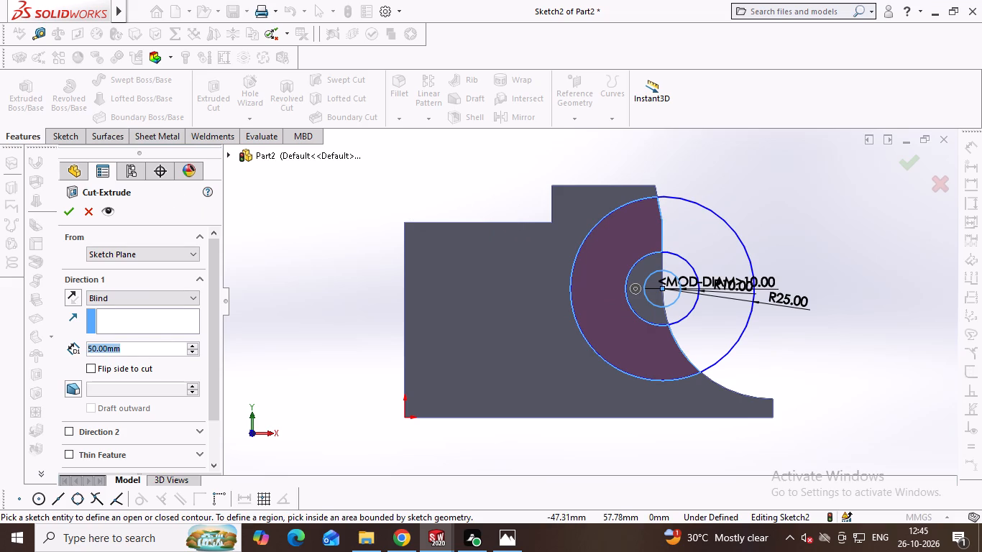
text(13)
key(Return)
key(Return)
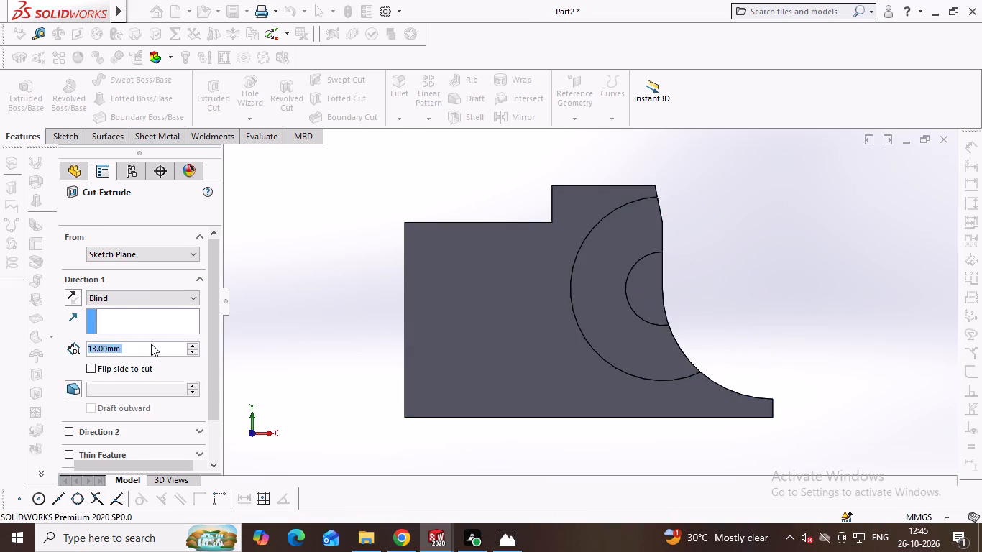
Sketch on the uncut half-disc face a circle about 20 mm in diameter matching its edge and a concentric 10 mm diameter circle.
click(648, 277)
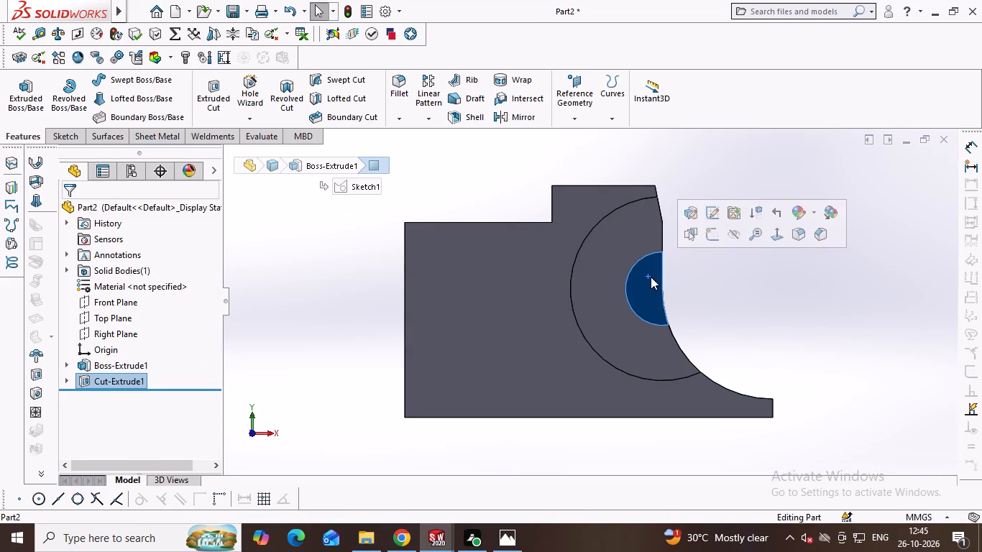
click(715, 236)
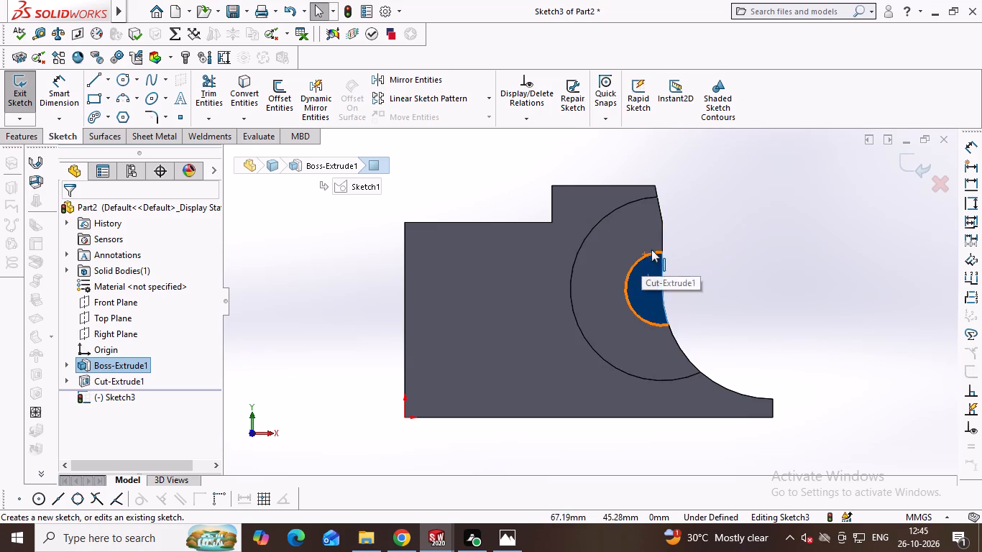
right_drag(684, 240, 767, 252)
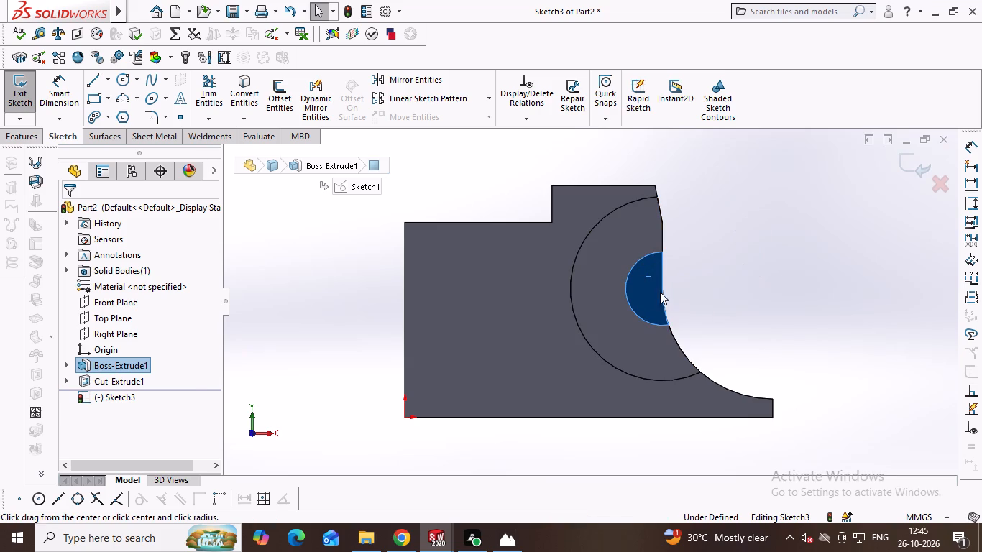
click(664, 290)
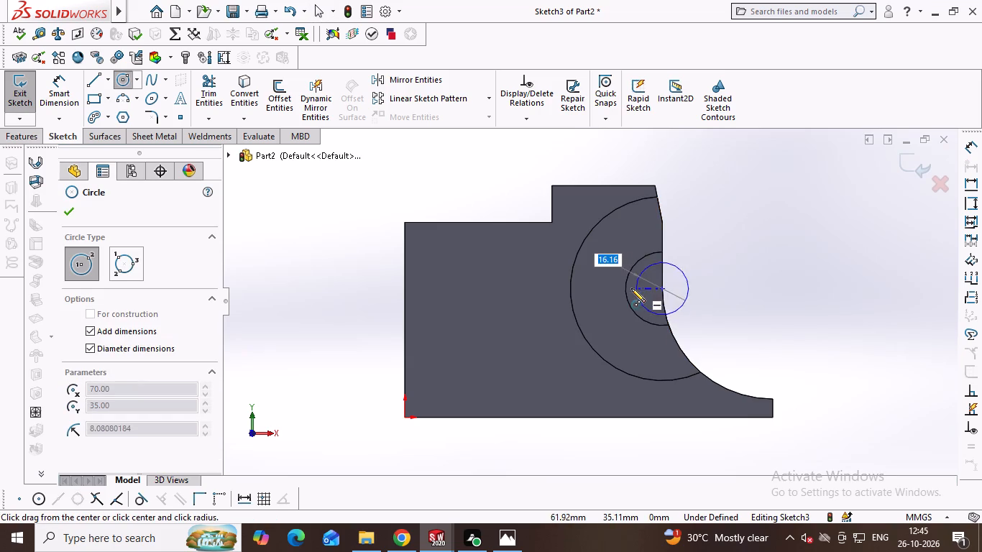
click(625, 290)
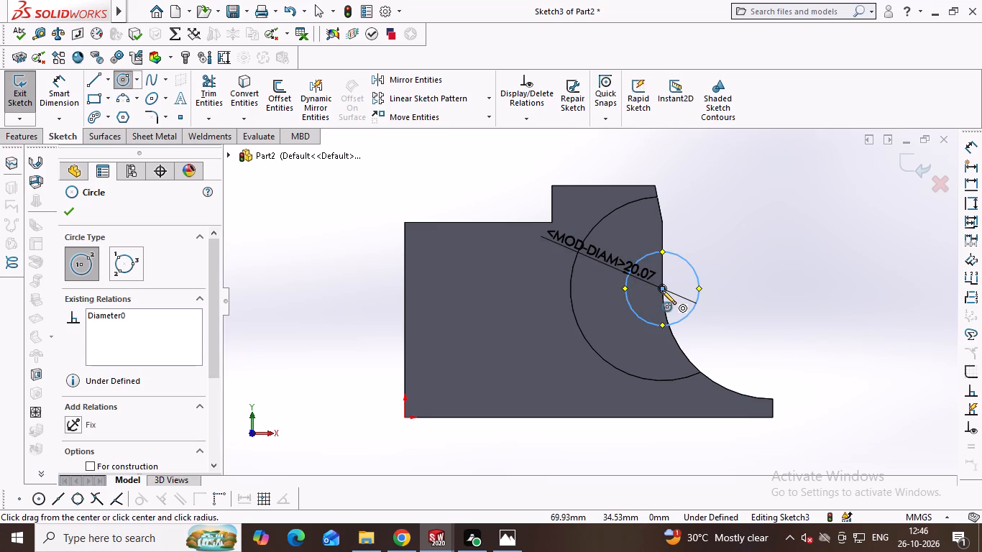
click(662, 290)
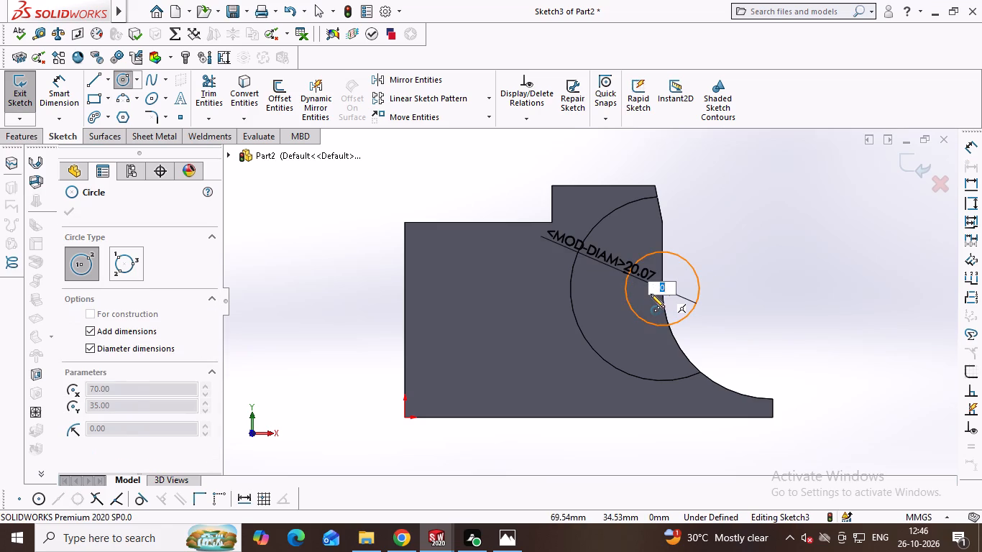
text(10)
key(Return)
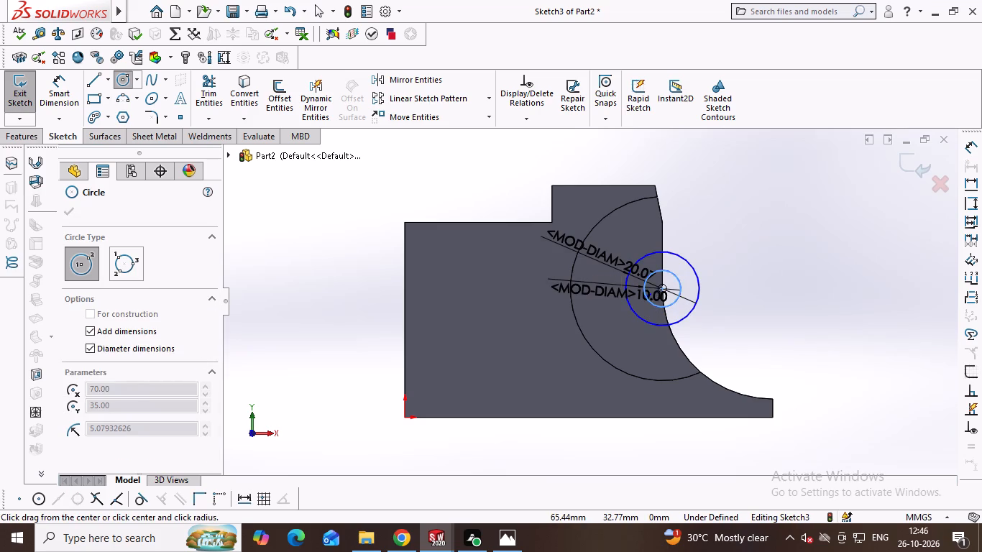
Extrude-cut the ring between these two circles to a blind depth of 8 mm, checking the reference drawing for the dimensions.
click(19, 136)
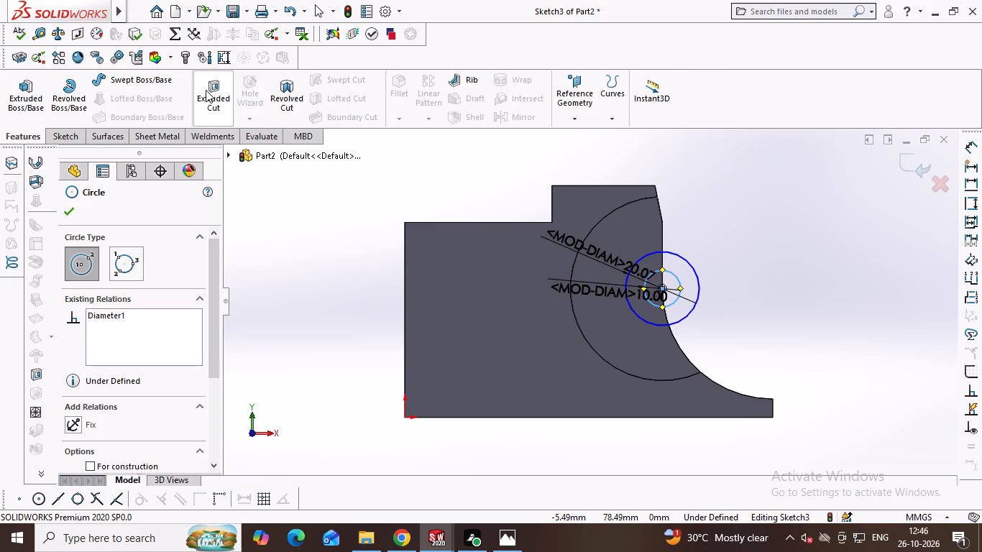
click(208, 89)
click(651, 264)
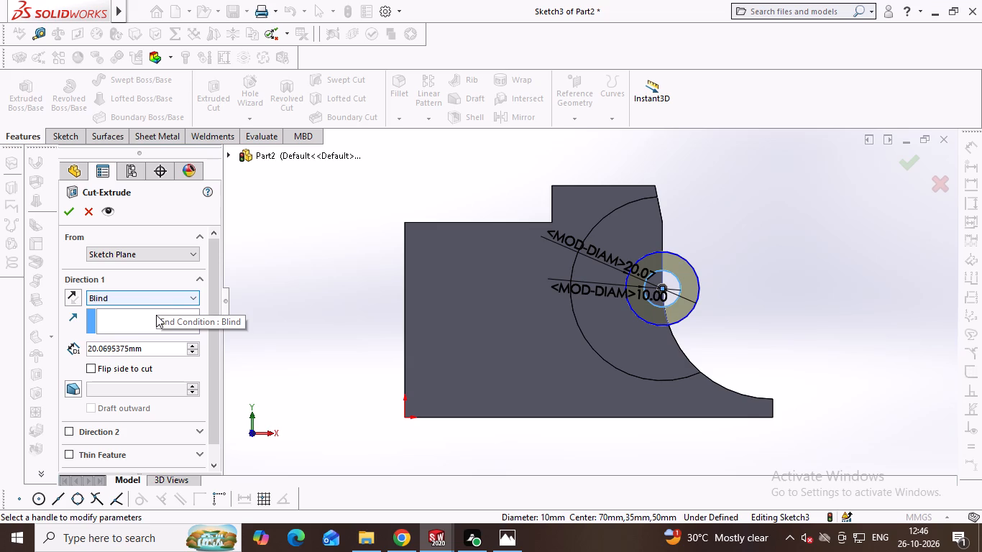
key(alt+Tab)
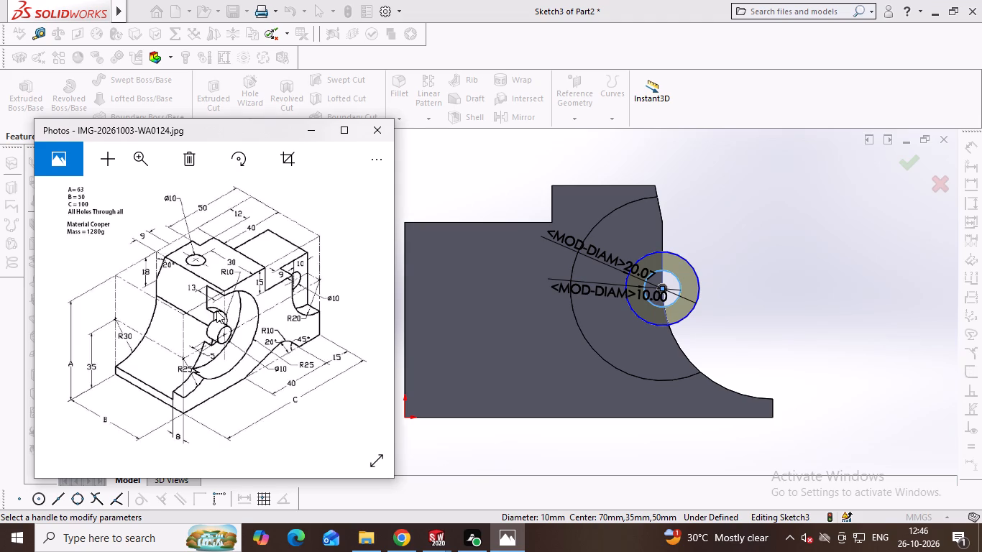
key(alt+Tab)
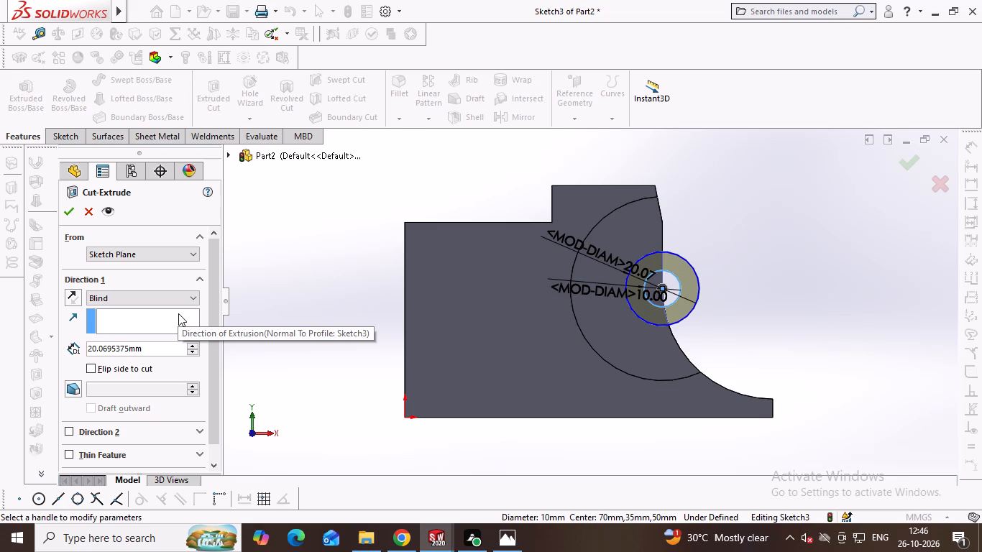
key(alt+Tab)
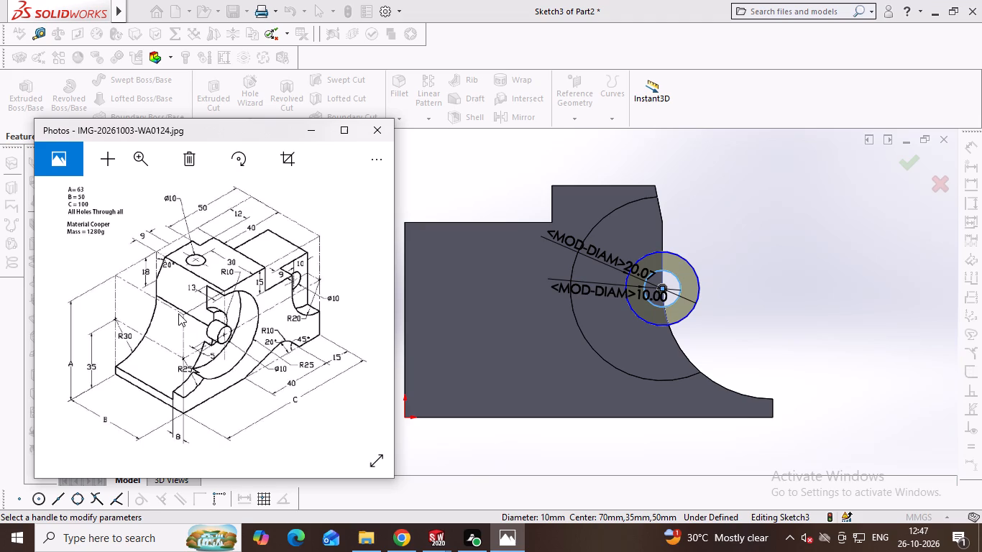
key(alt+Tab)
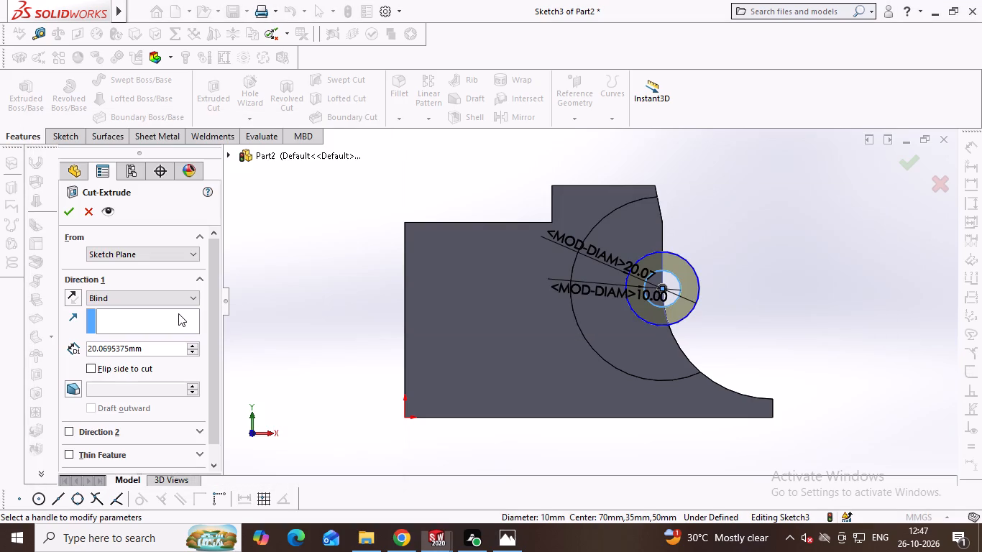
double_click(147, 344)
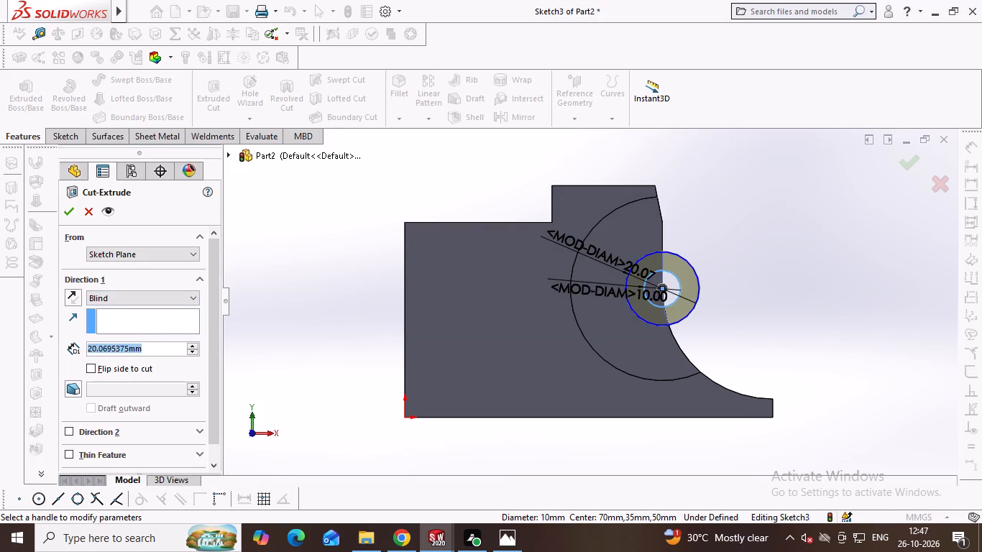
key(8)
key(Return)
key(Return)
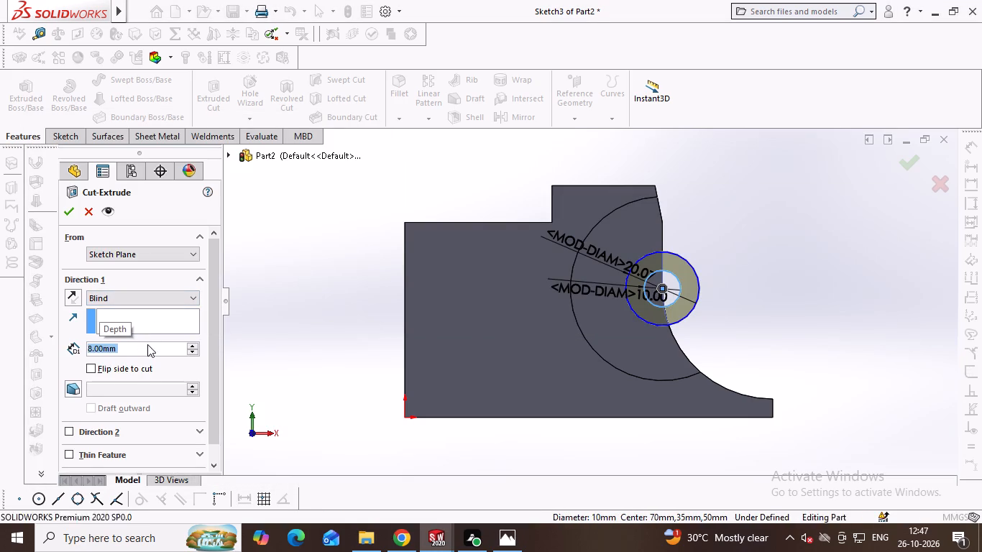
Start a sketch on the end face of the central 10 mm pin and draw a concentric circle with a 101 mm diameter.
middle_drag(741, 190, 702, 226)
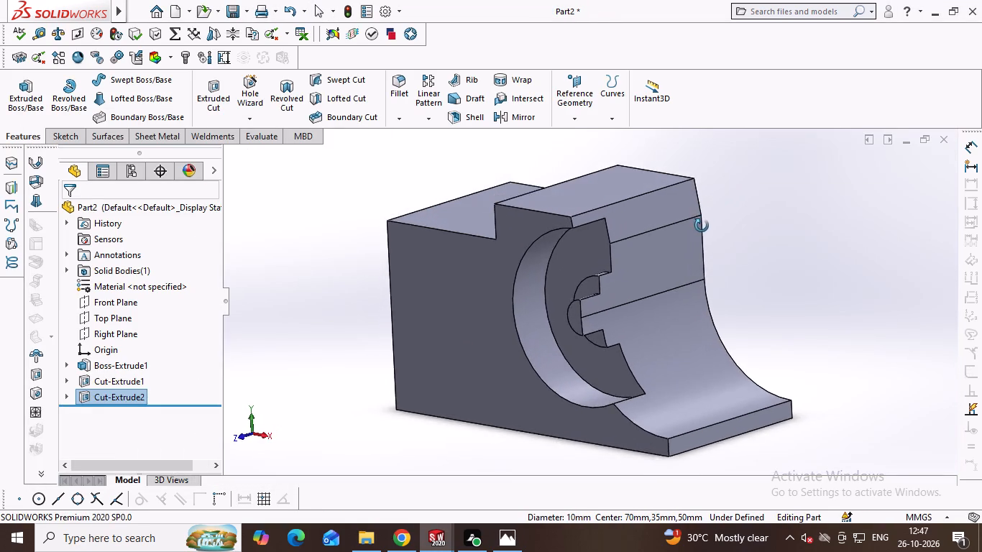
middle_drag(702, 226, 740, 217)
click(656, 305)
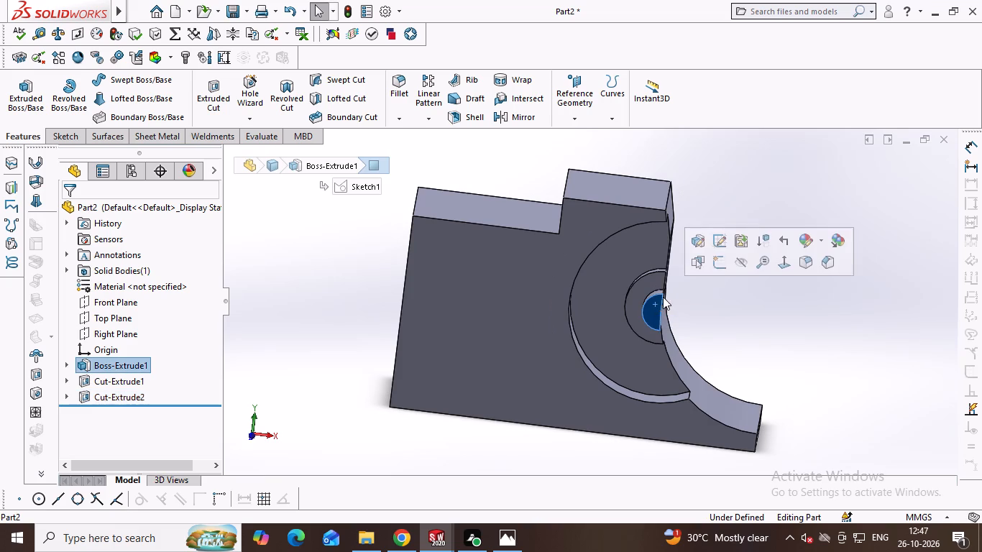
click(718, 258)
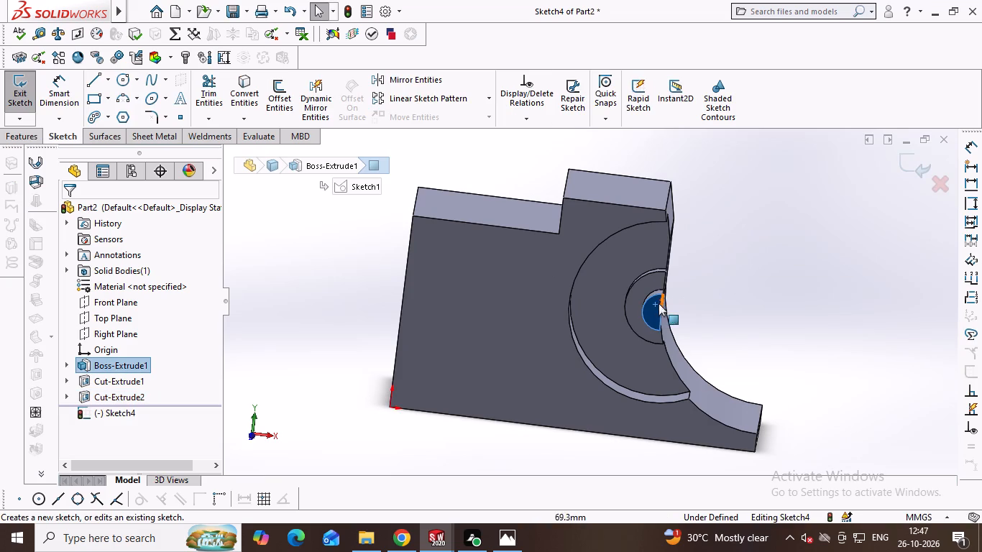
key(ctrl+8)
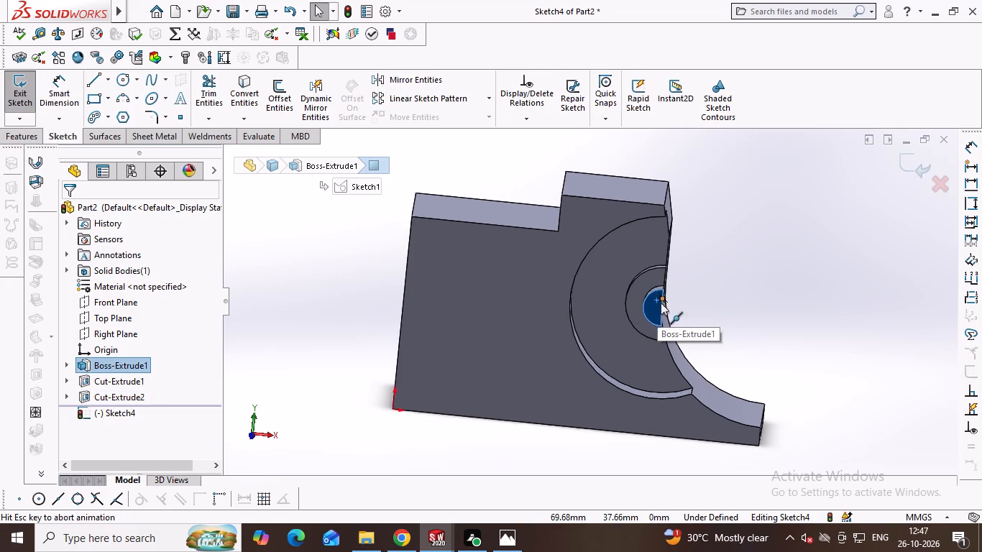
right_drag(664, 281, 745, 277)
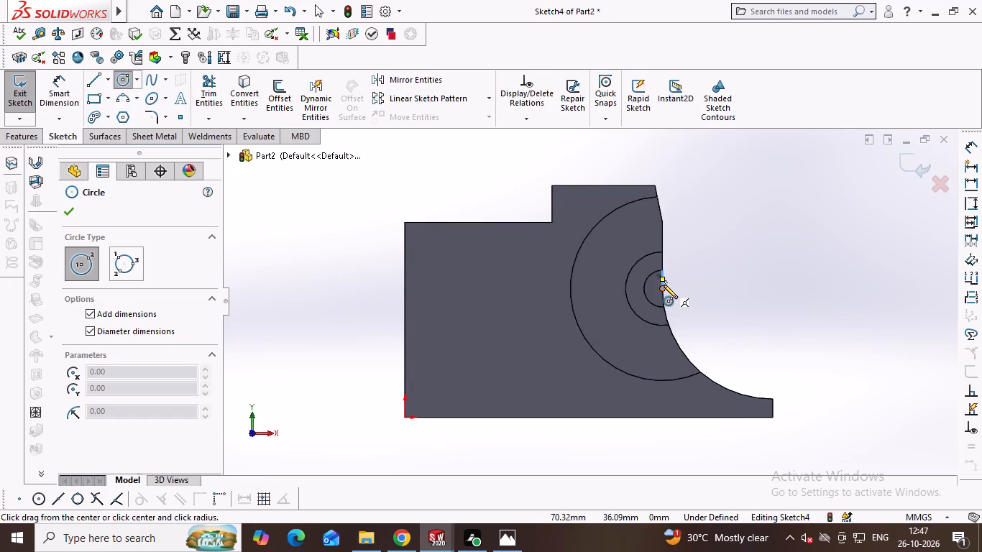
click(661, 288)
text(101)
key(Return)
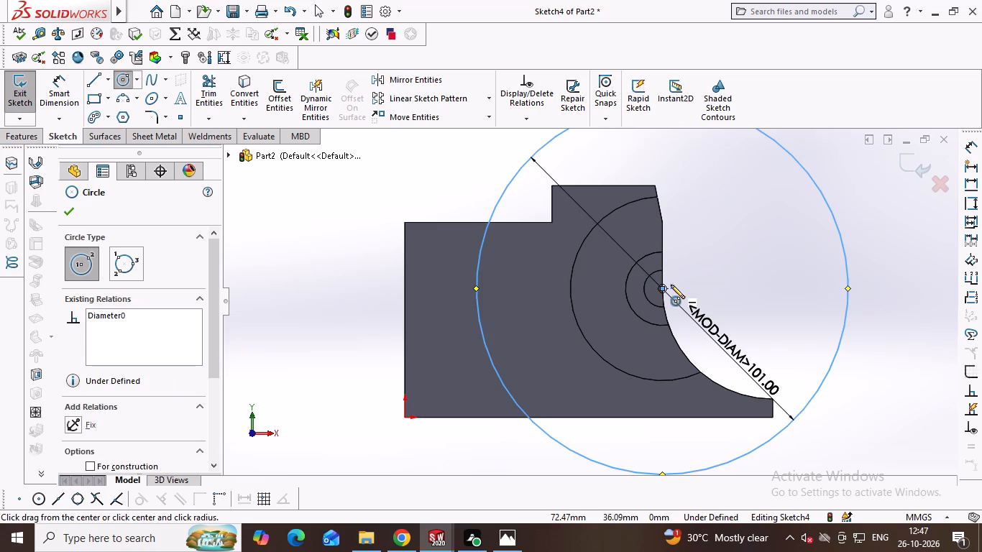
key(Escape)
Set the diameter of the circle on the central pin's end face to 10 mm.
double_click(760, 373)
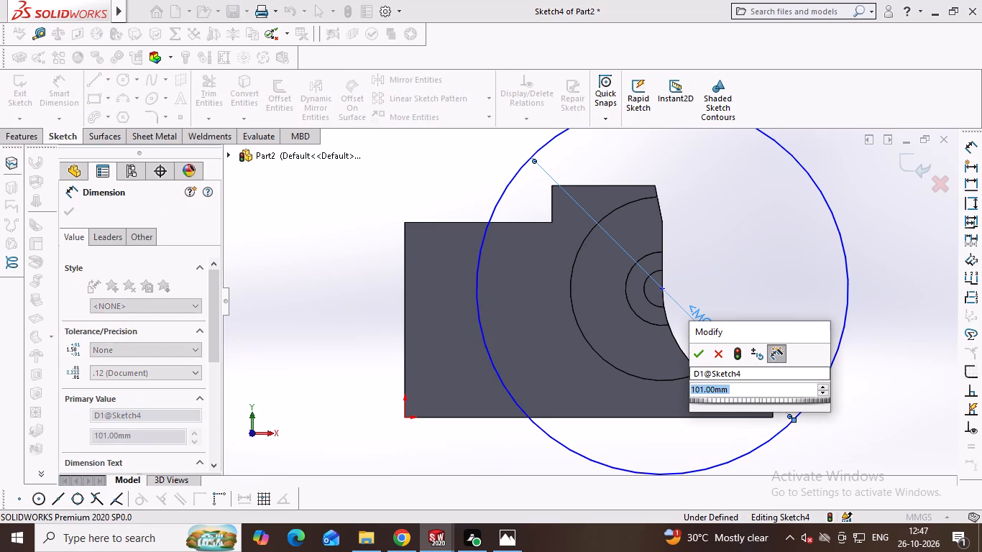
text(10)
key(Return)
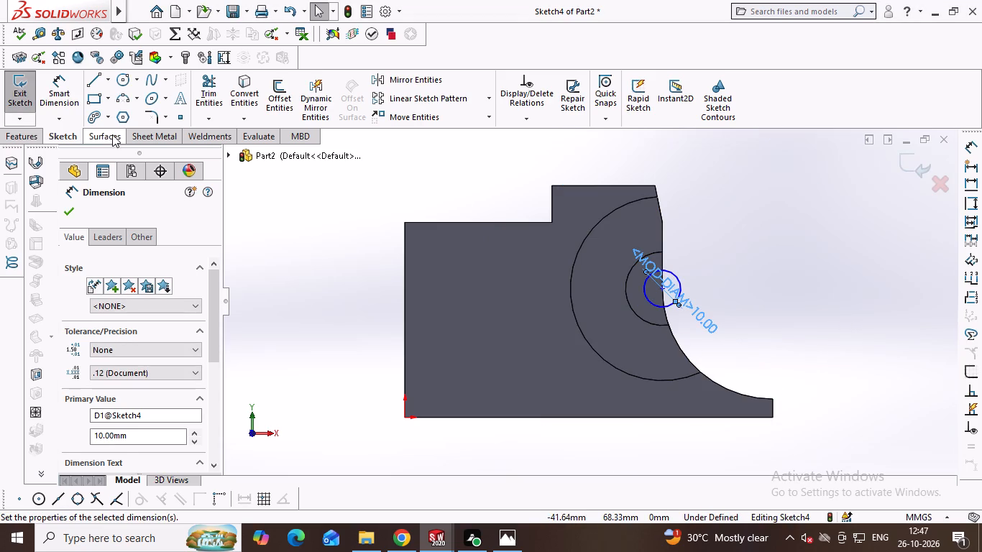
Boss-extrude the 10 mm circle to a blind depth of 8 mm, reversed into the part, checking the reference drawing.
click(20, 139)
click(30, 97)
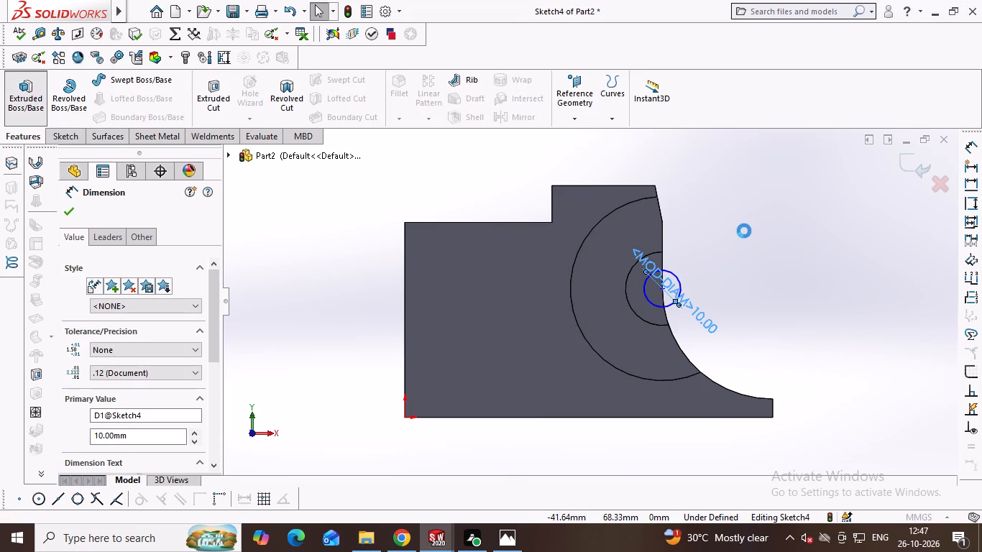
middle_drag(748, 224, 688, 241)
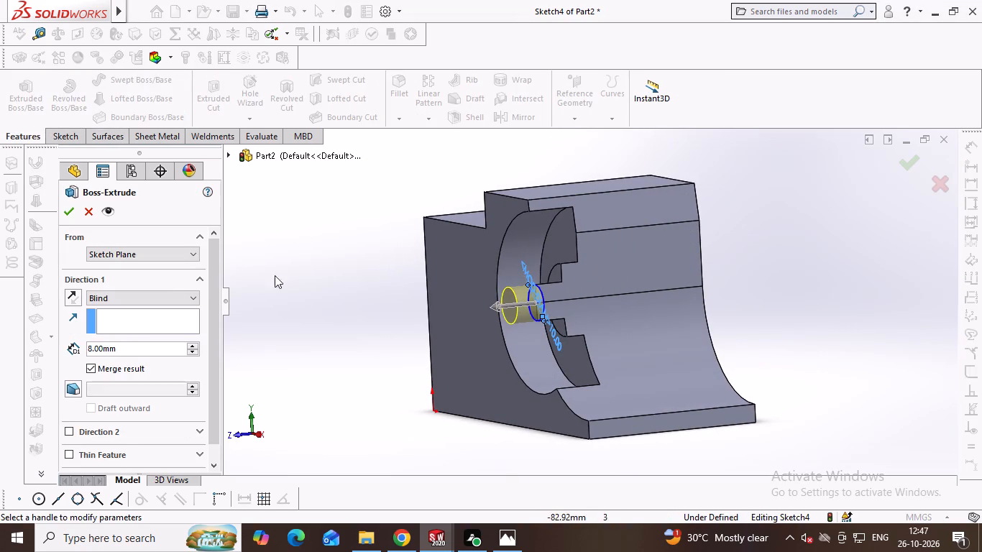
click(73, 298)
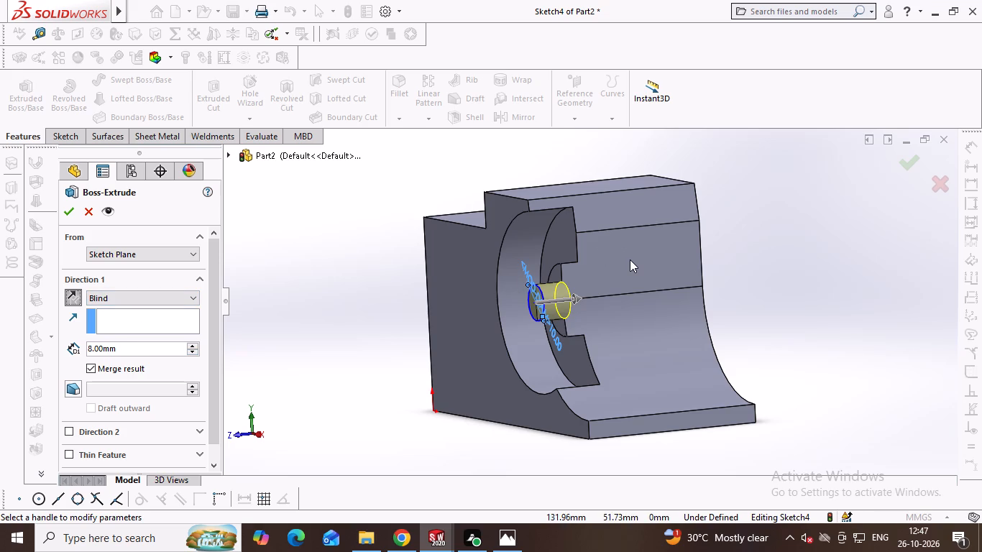
key(alt+Tab)
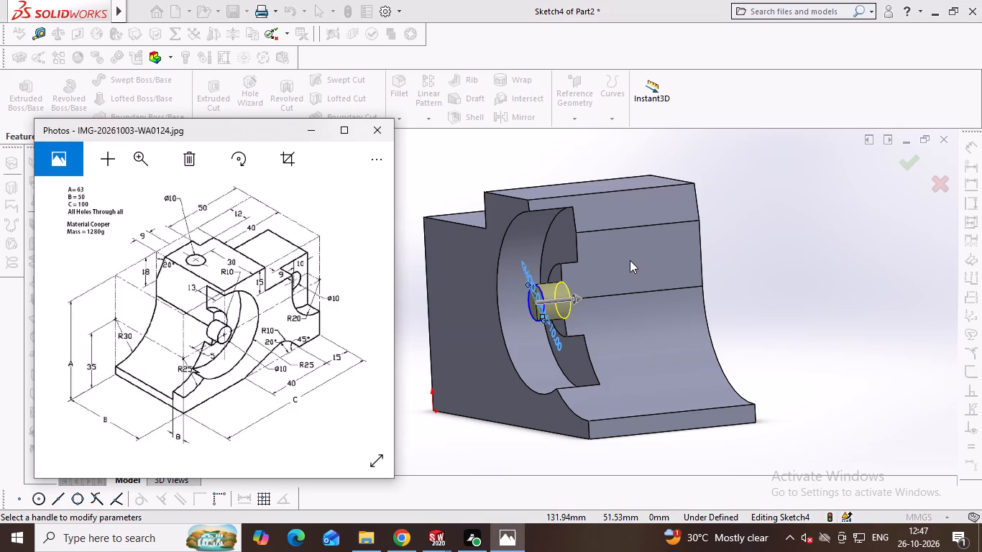
key(alt+Tab)
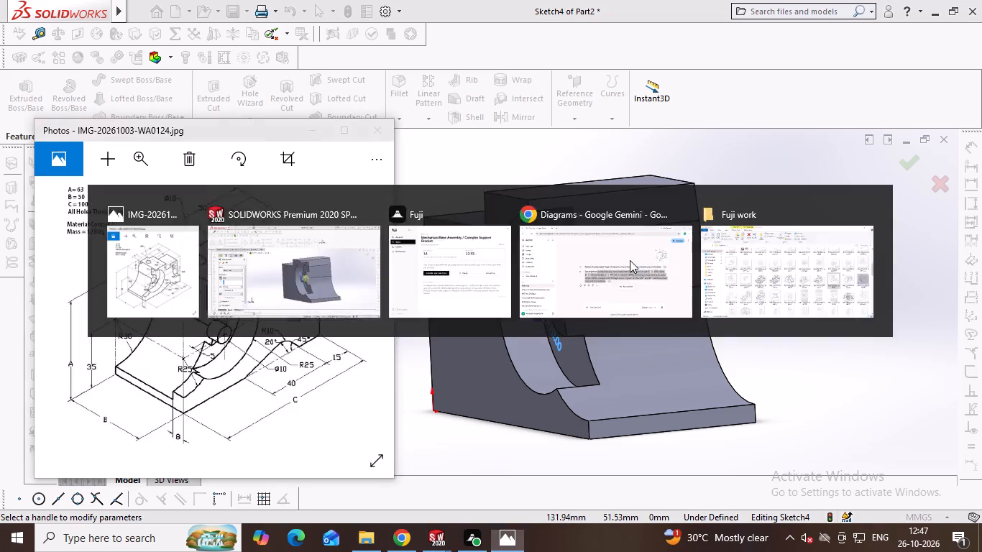
key(alt+Tab)
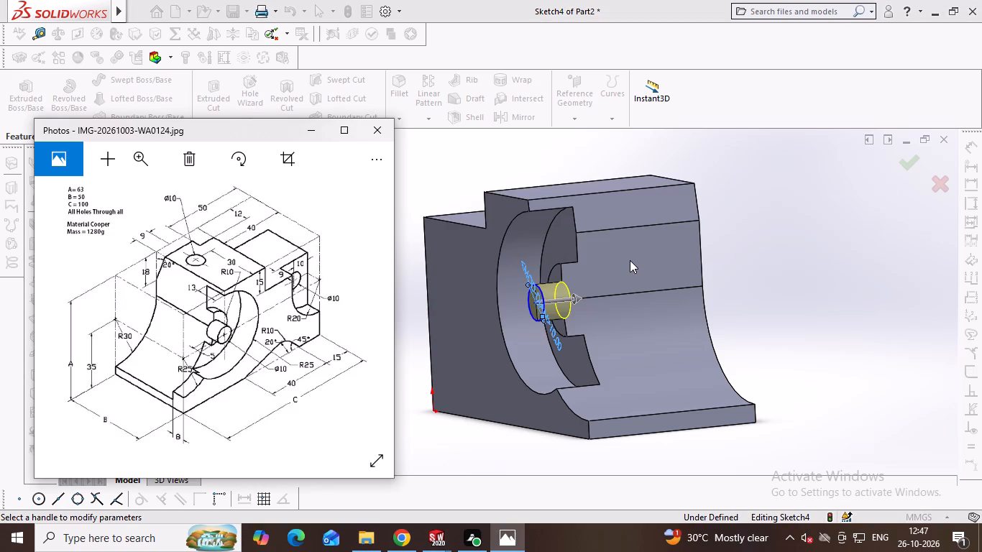
key(alt+Tab)
key(Return)
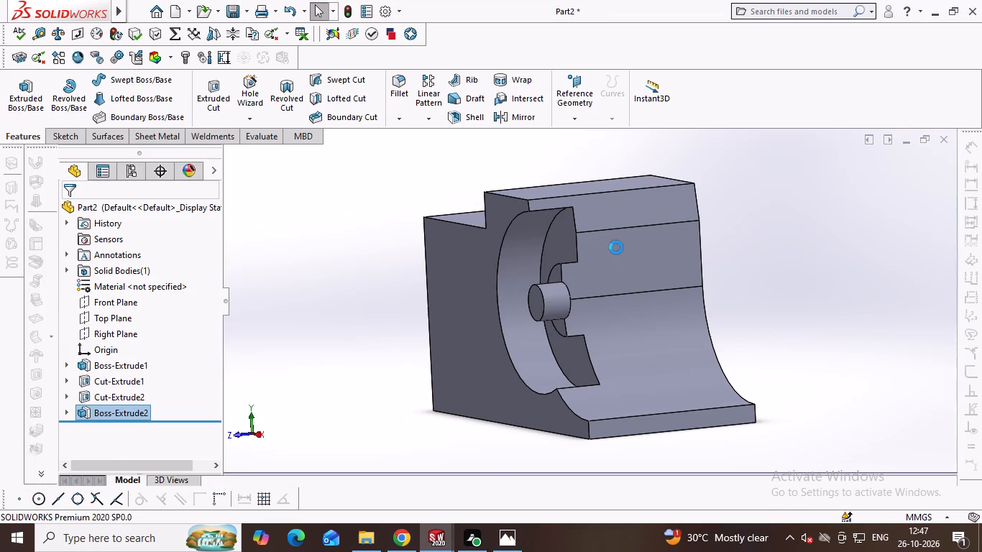
Sketch on the recessed side face a vertical line about 12 mm from the recess corner, a base line about 20 mm, and the short end line.
middle_drag(612, 263, 679, 245)
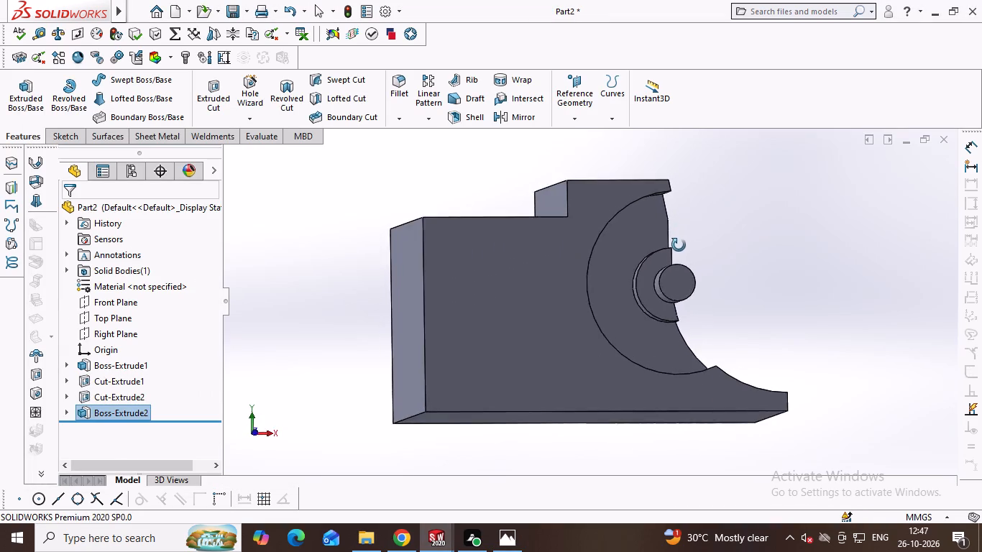
middle_drag(679, 245, 666, 254)
key(alt+Tab)
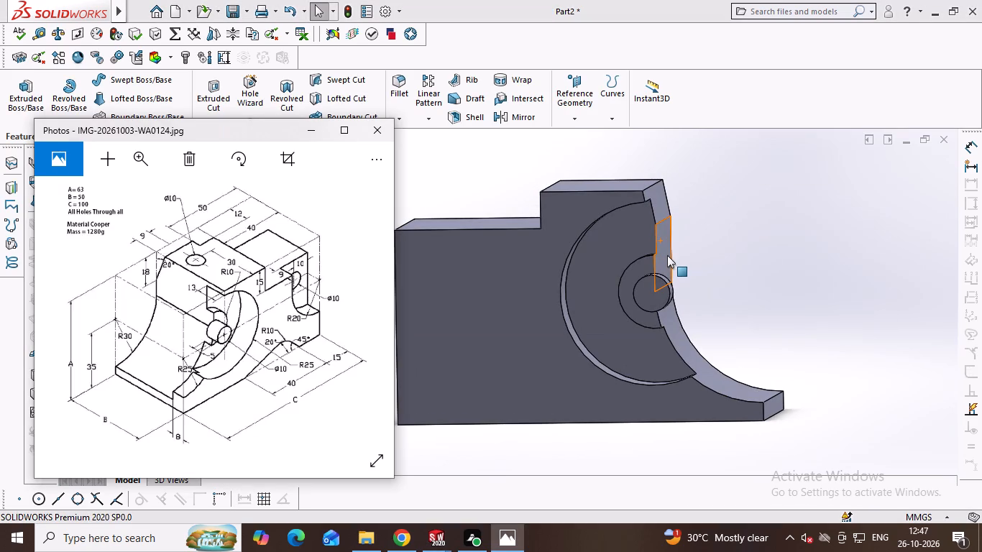
middle_drag(753, 229, 753, 228)
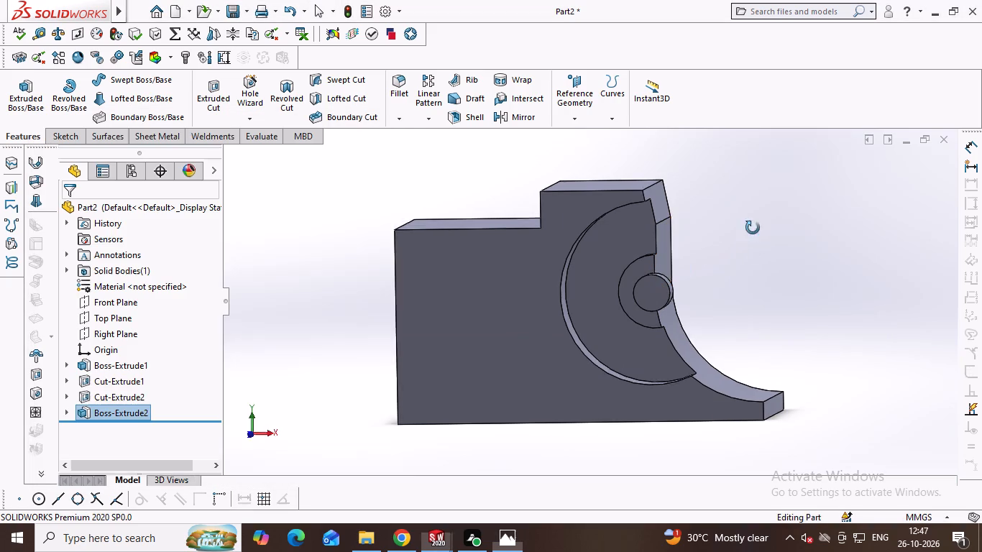
middle_drag(753, 228, 689, 244)
click(560, 402)
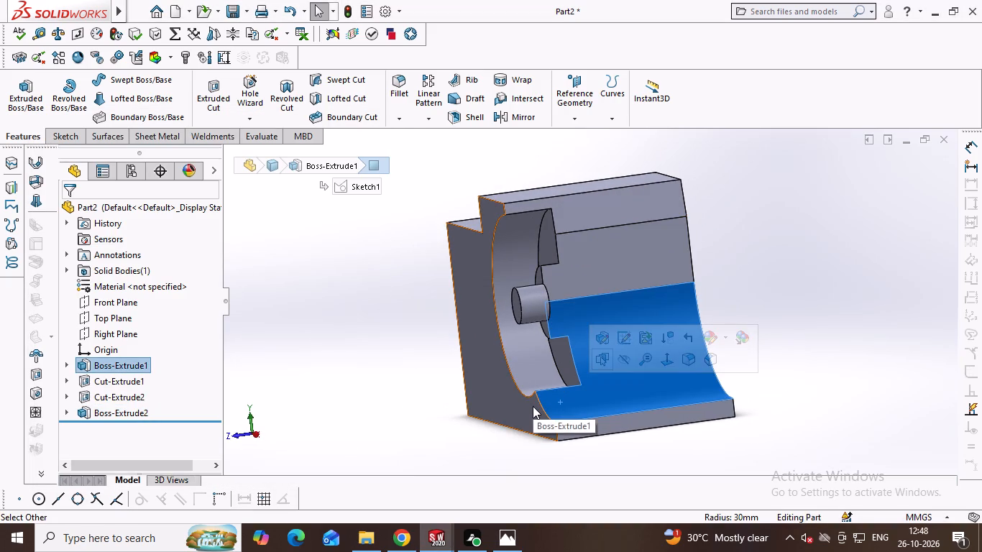
click(533, 406)
click(600, 362)
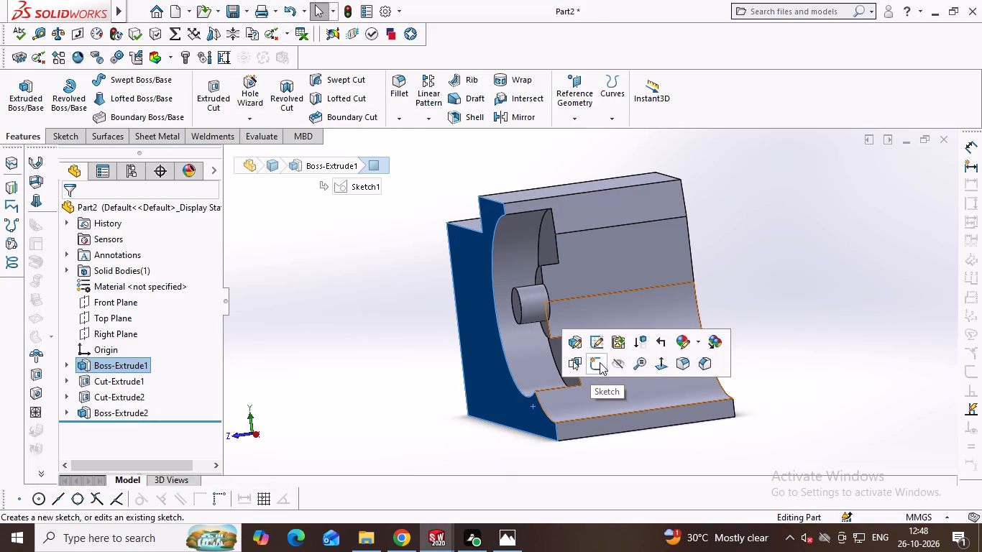
key(alt+Tab)
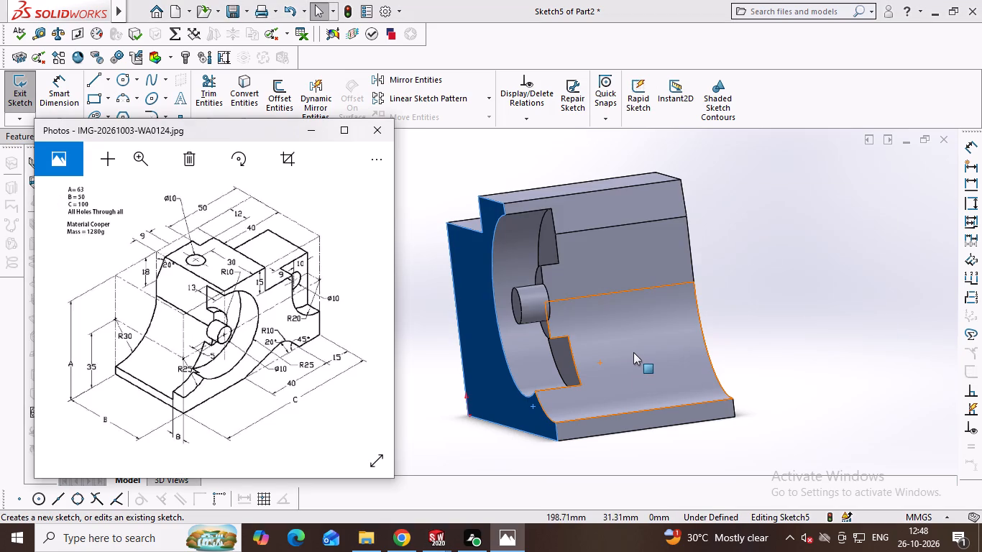
key(alt+Tab)
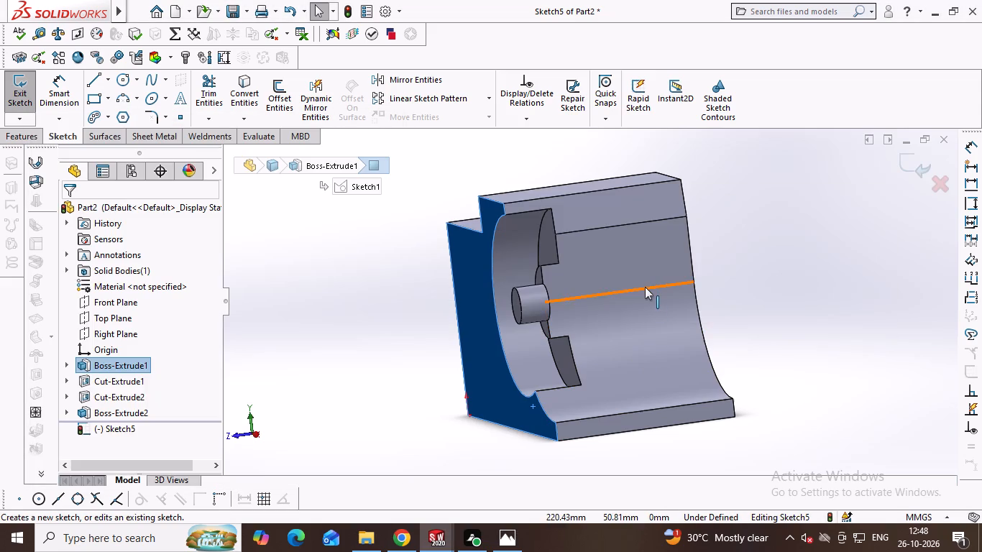
key(ctrl+8)
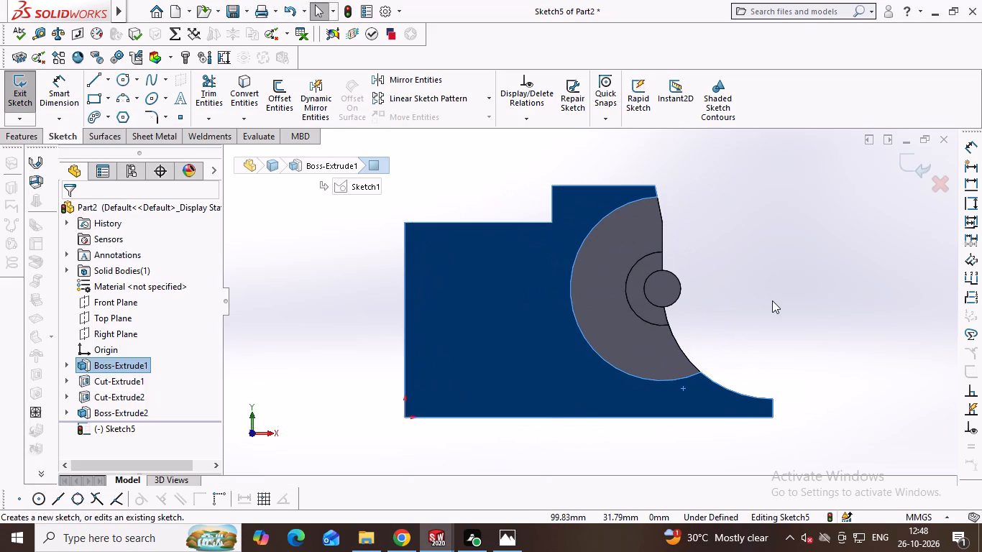
right_drag(773, 300, 685, 303)
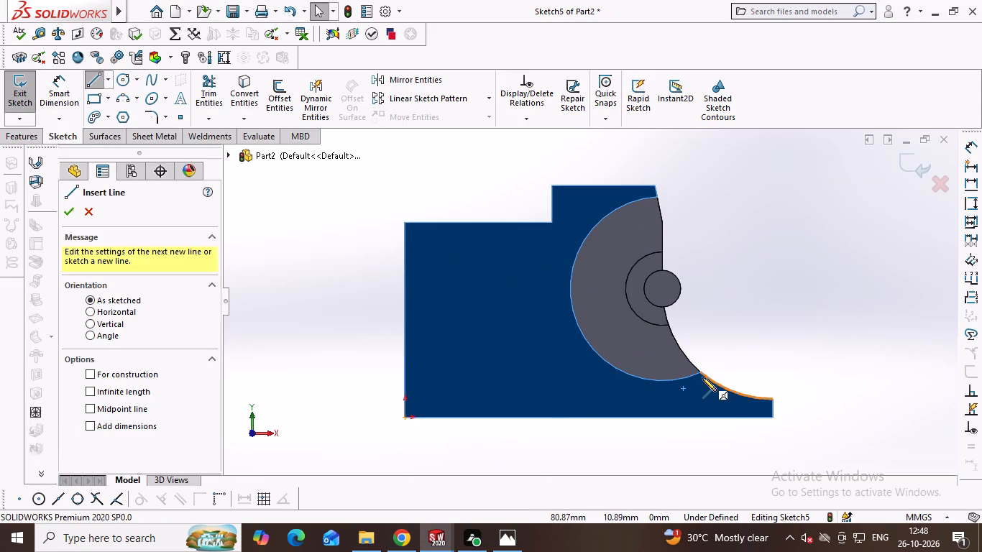
click(701, 374)
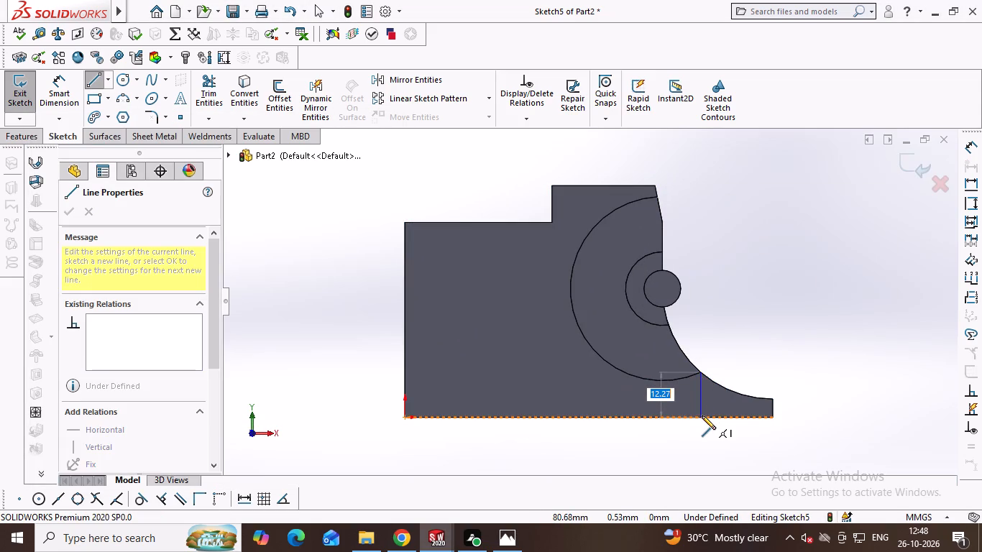
click(702, 418)
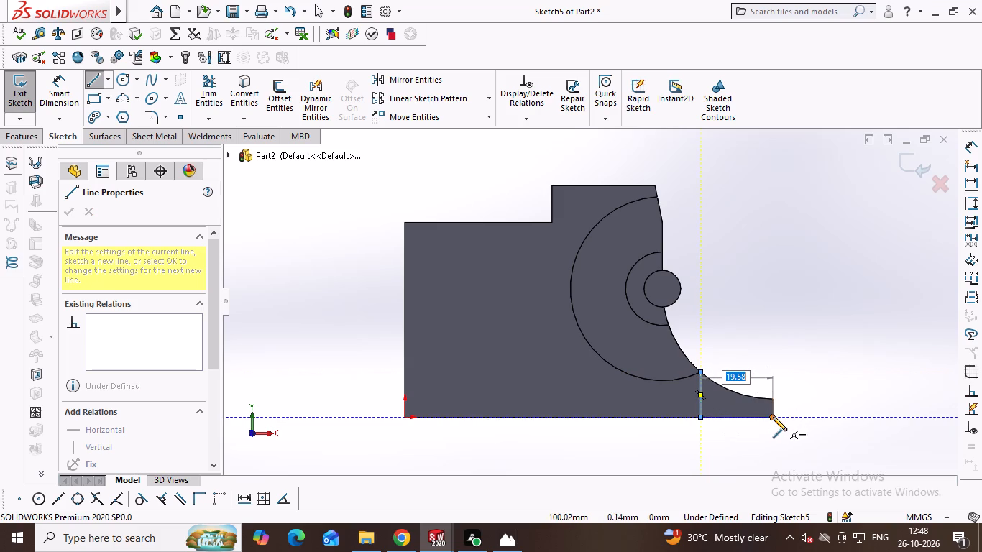
click(772, 418)
click(775, 402)
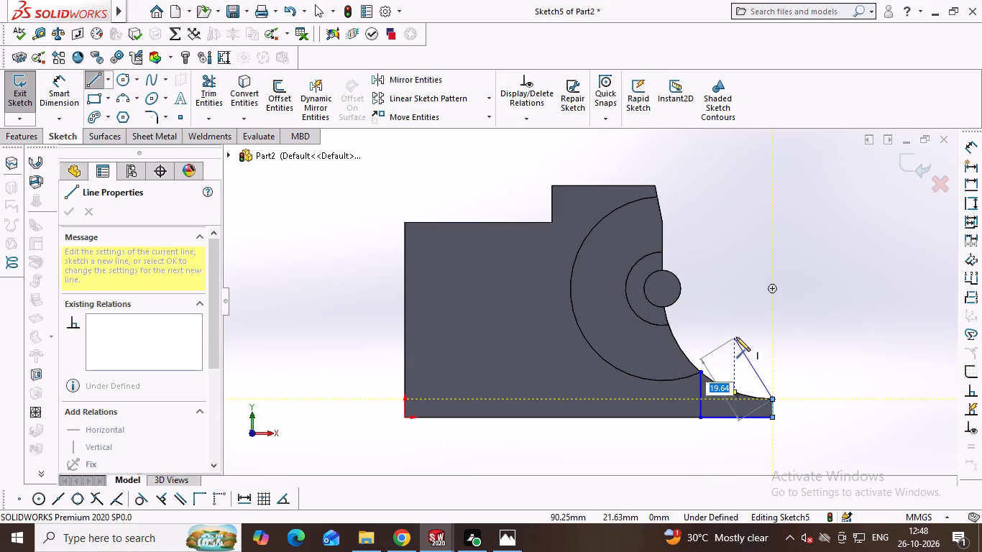
key(Escape)
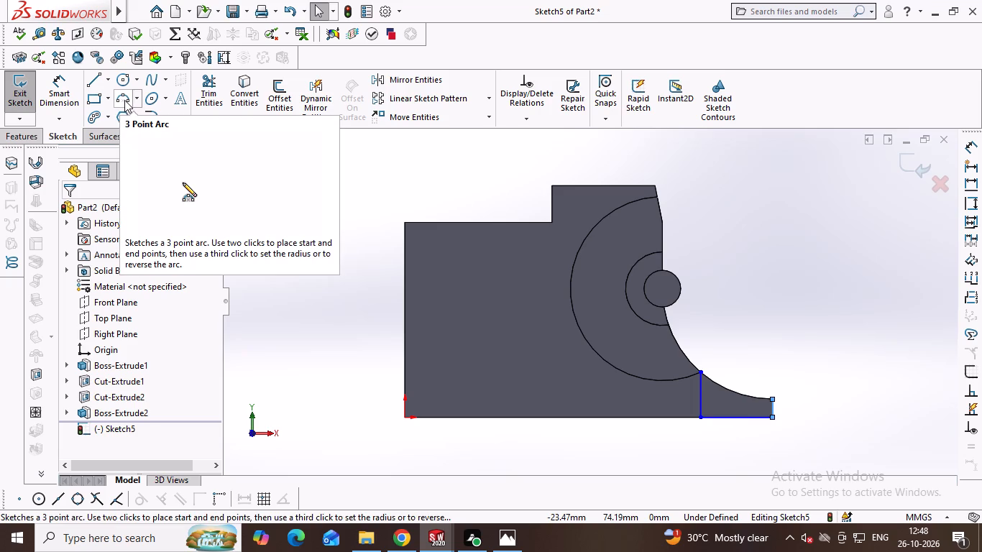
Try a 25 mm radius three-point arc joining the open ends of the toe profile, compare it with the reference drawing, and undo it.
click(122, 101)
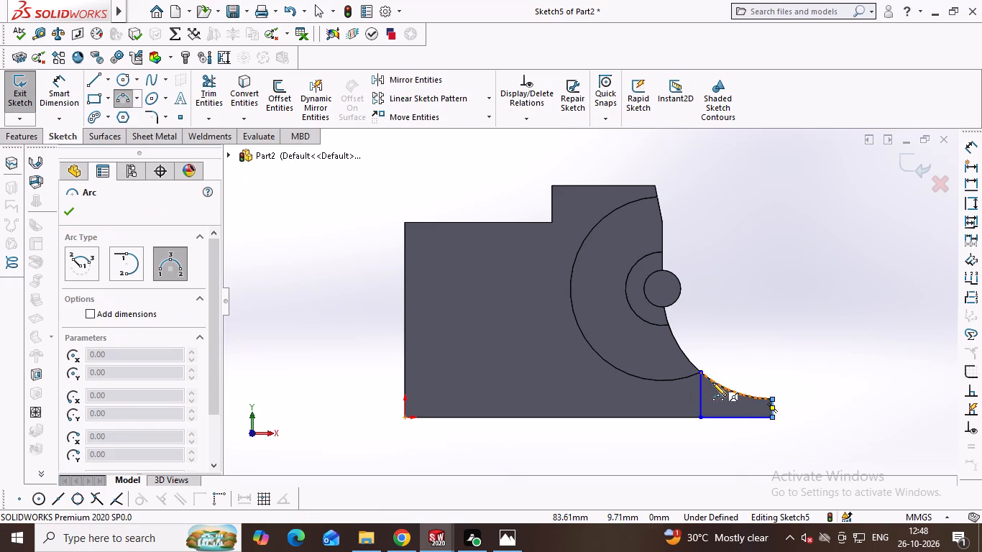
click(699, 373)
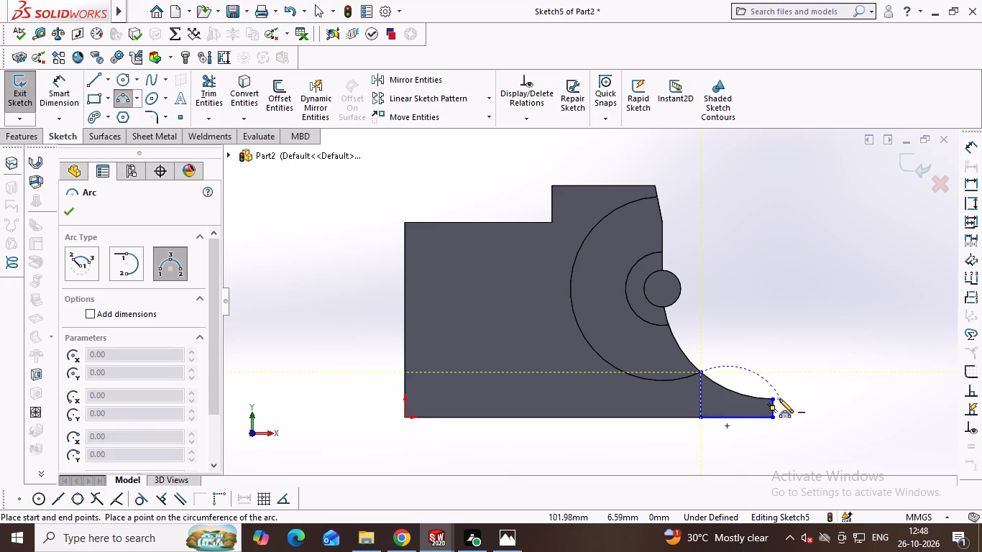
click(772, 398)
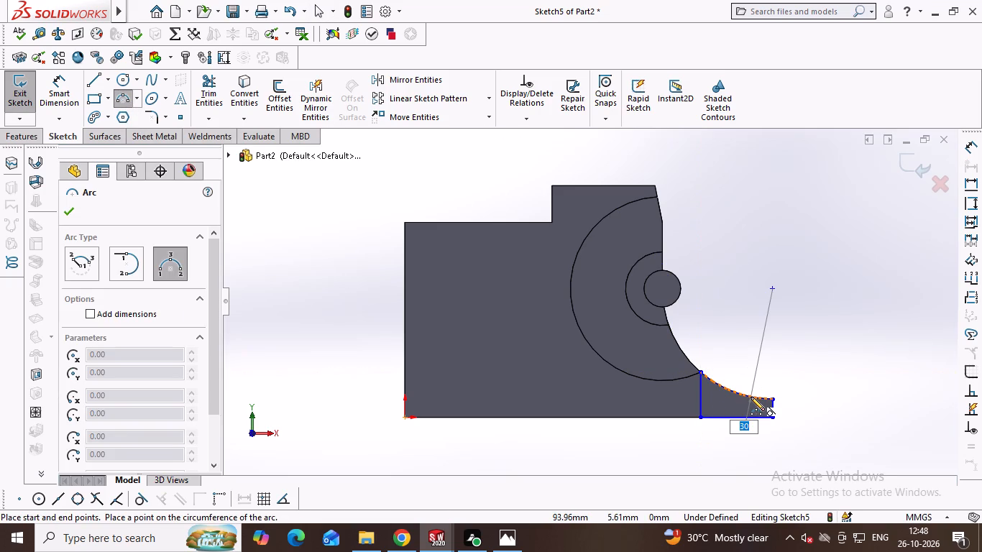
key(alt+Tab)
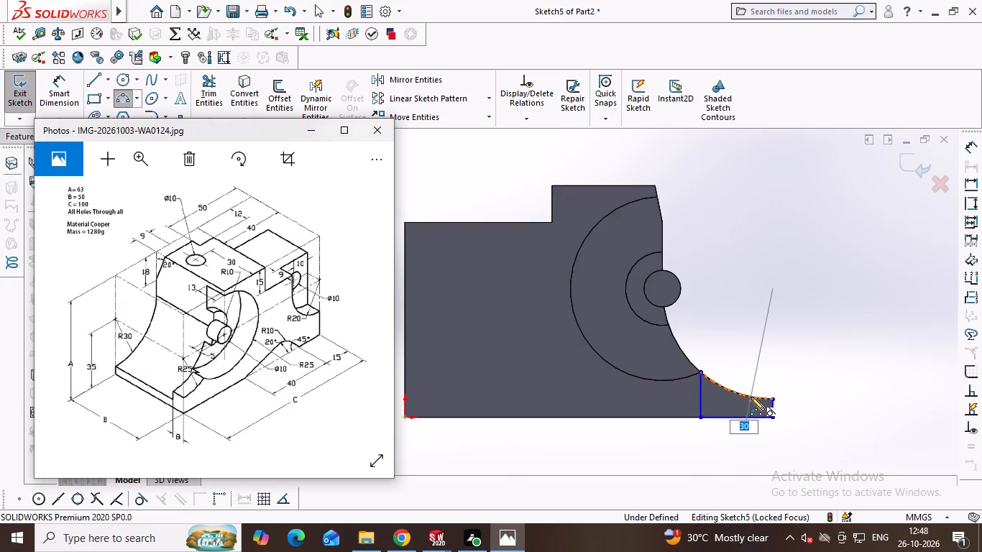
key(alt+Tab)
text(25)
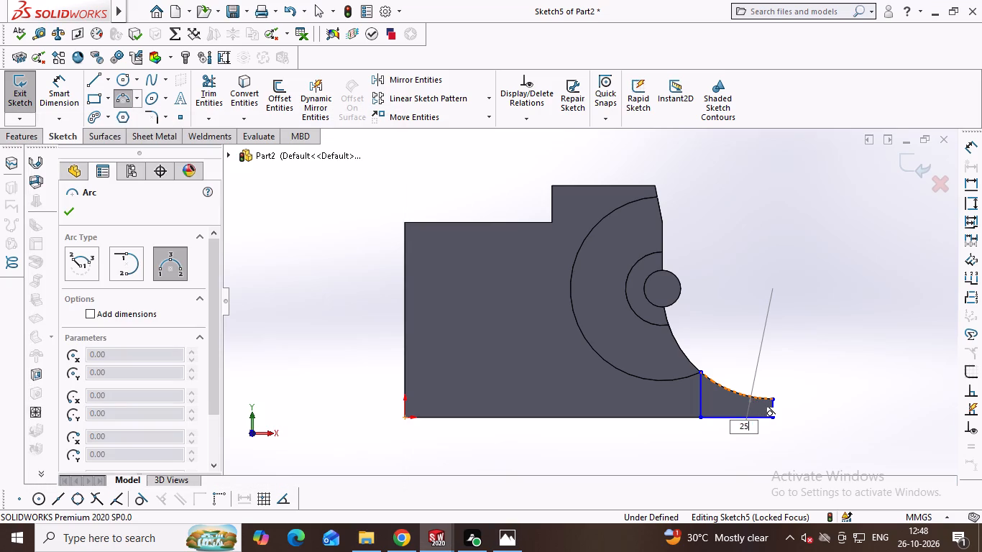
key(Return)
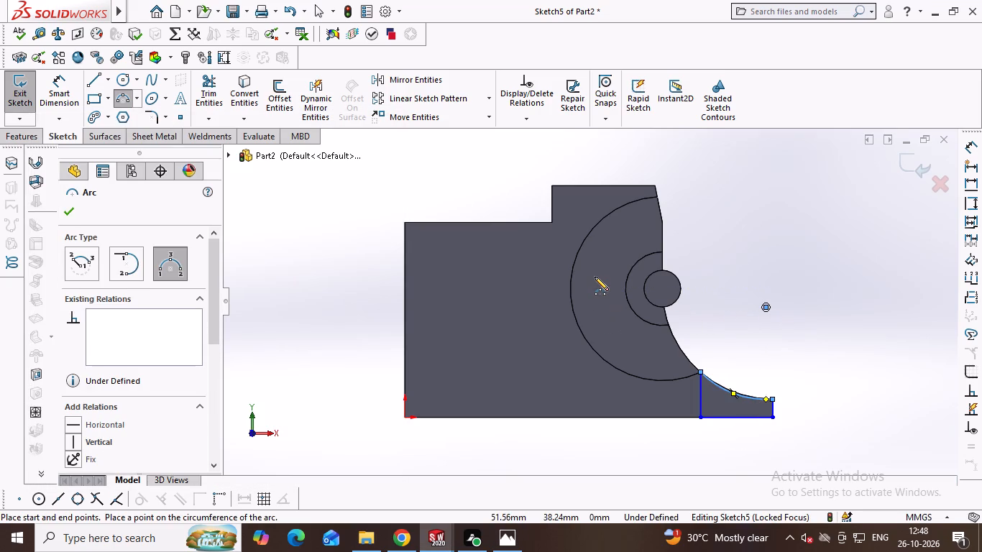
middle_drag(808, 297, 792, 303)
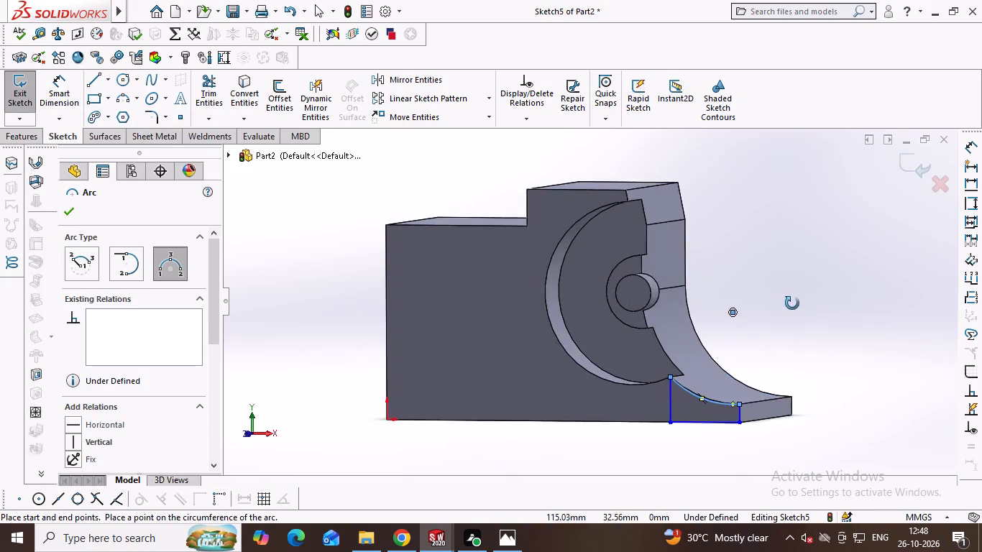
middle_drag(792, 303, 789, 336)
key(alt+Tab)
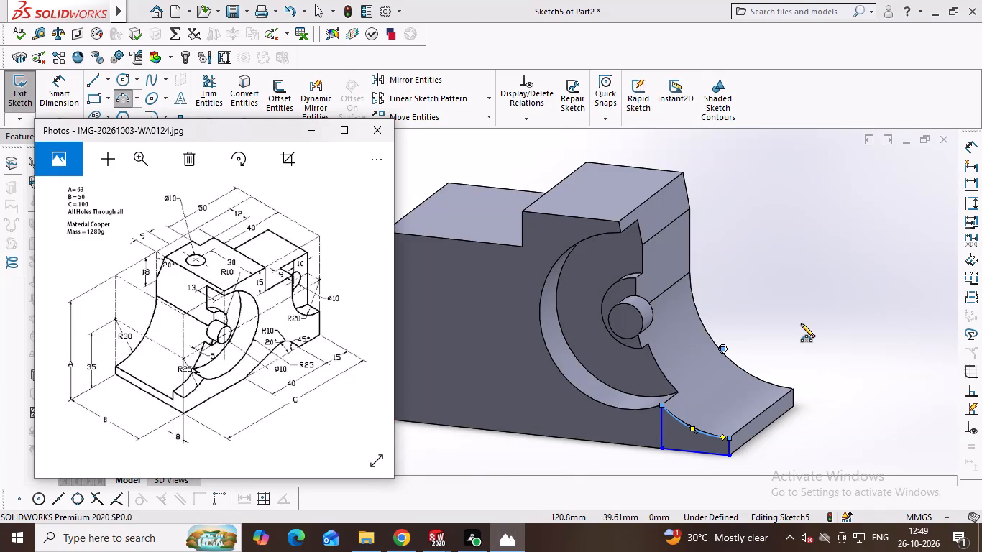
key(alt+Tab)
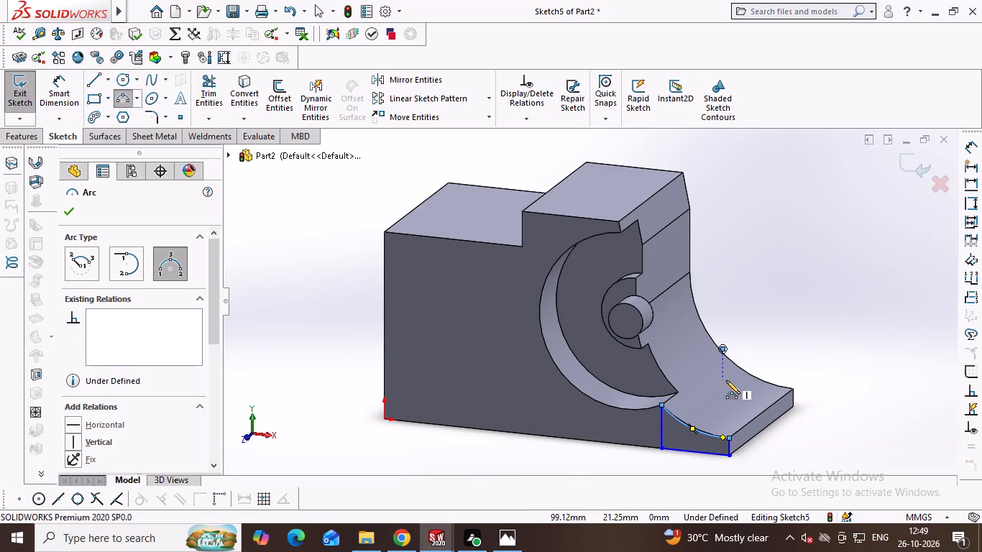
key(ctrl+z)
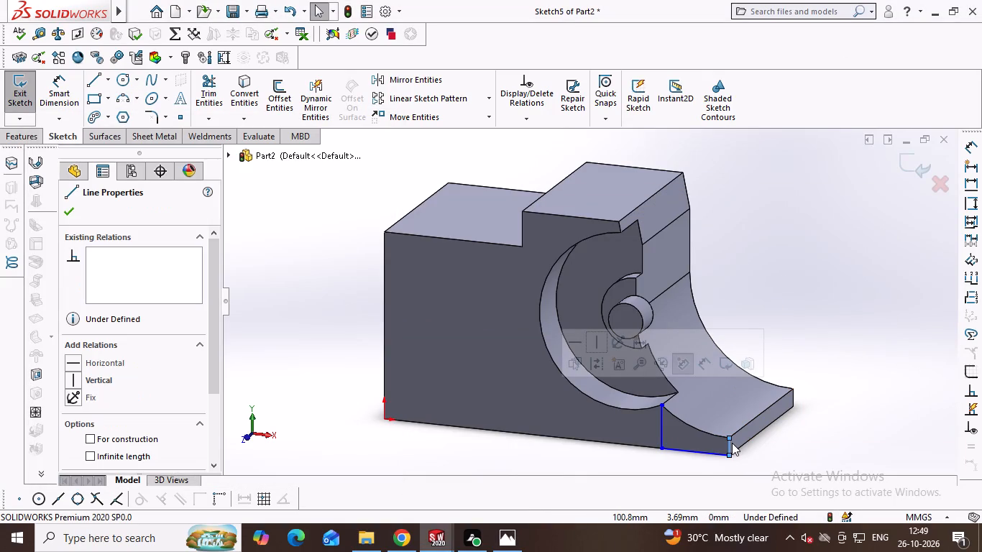
Delete the short end line of the toe profile sketch.
key(Delete)
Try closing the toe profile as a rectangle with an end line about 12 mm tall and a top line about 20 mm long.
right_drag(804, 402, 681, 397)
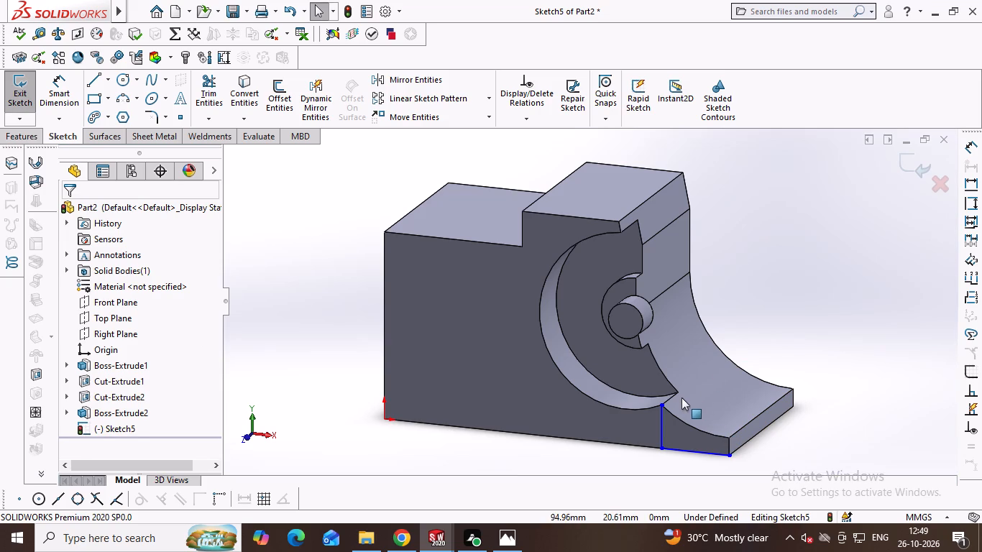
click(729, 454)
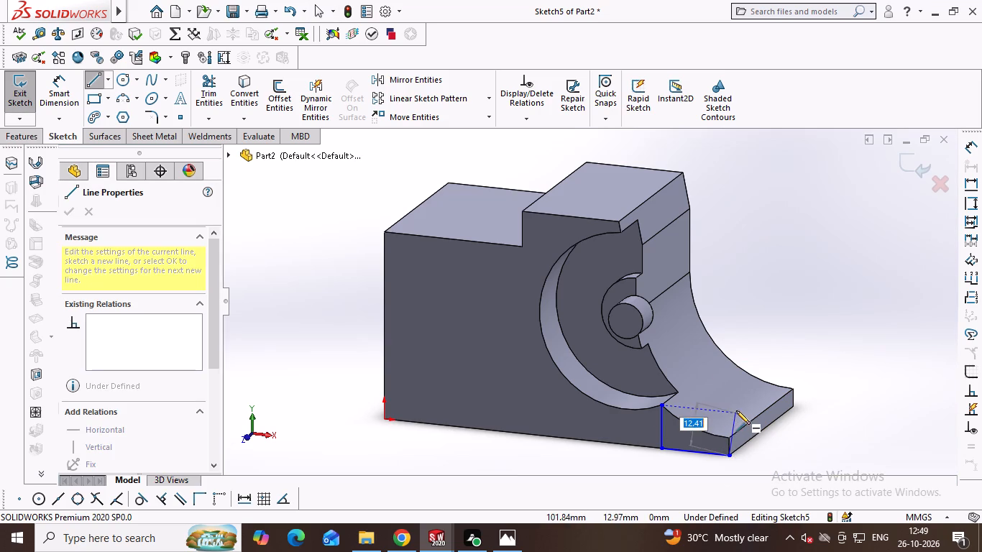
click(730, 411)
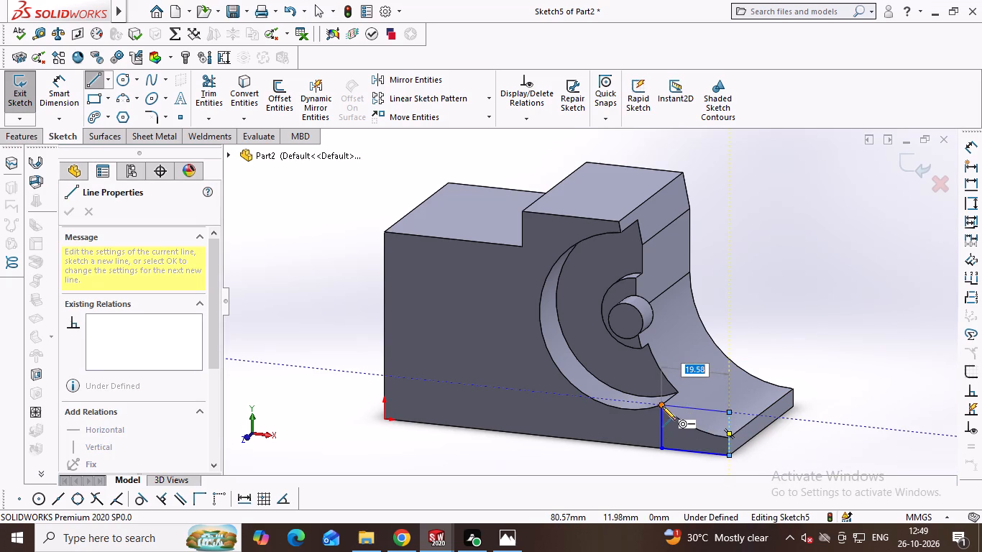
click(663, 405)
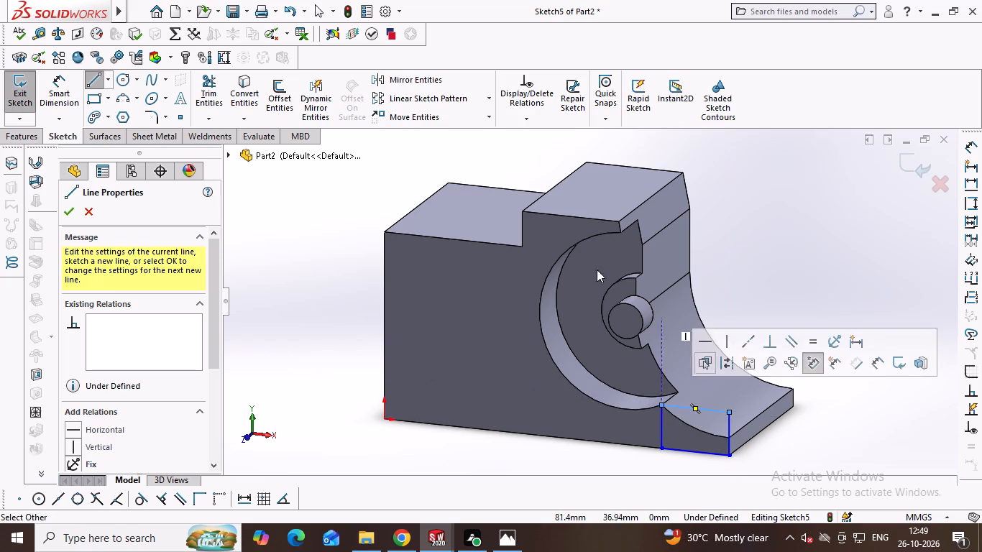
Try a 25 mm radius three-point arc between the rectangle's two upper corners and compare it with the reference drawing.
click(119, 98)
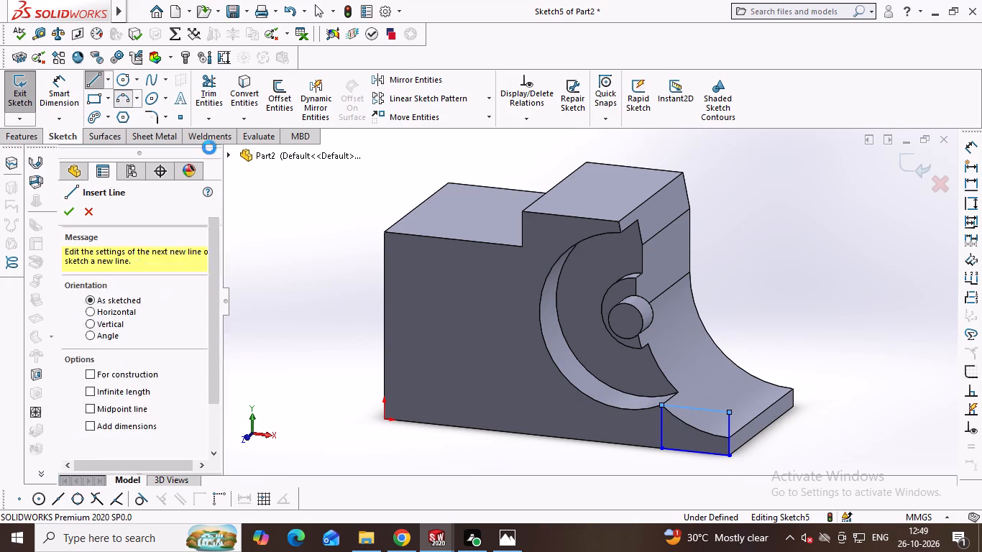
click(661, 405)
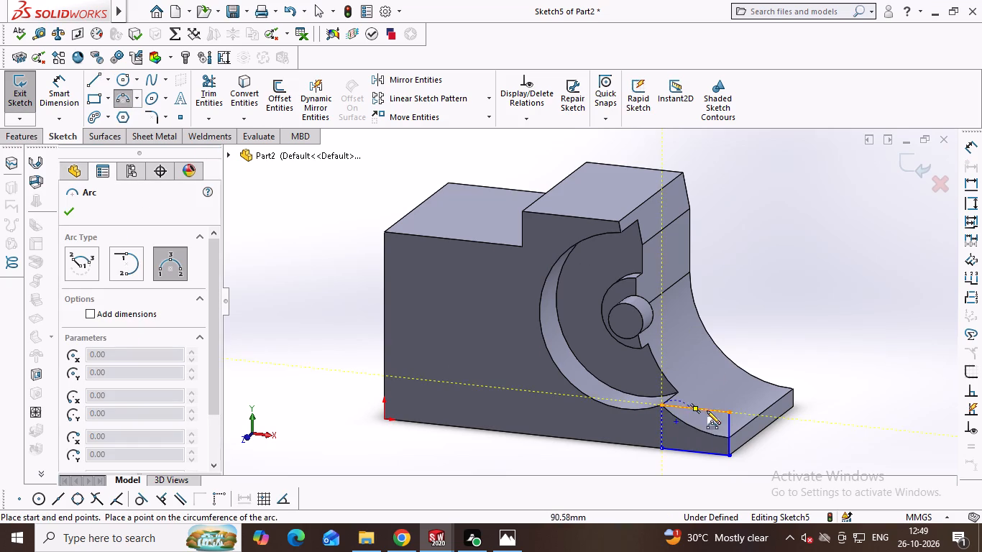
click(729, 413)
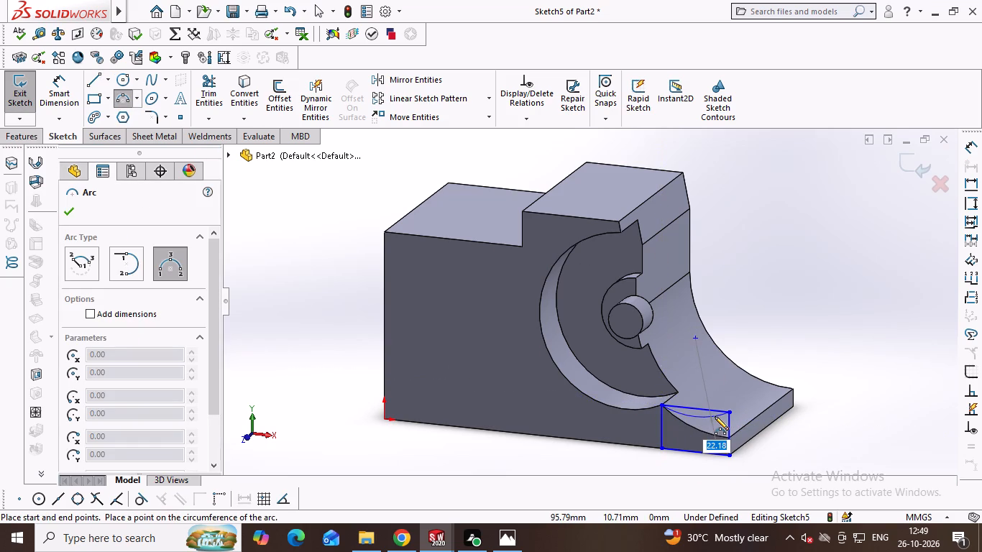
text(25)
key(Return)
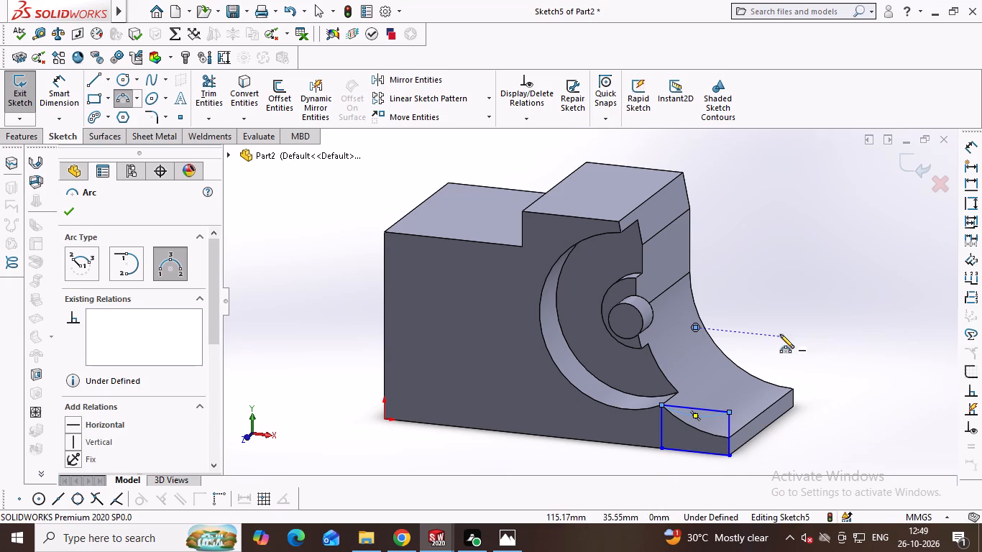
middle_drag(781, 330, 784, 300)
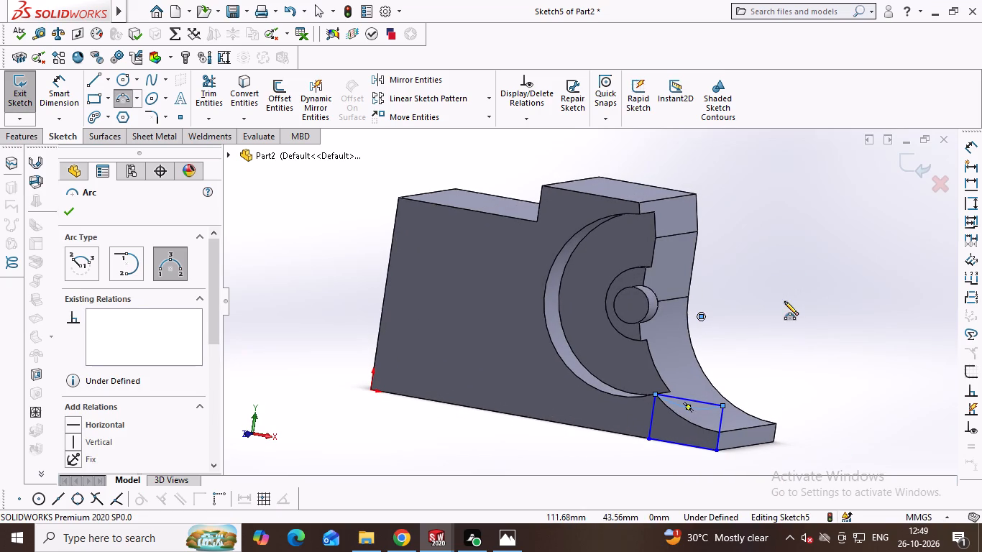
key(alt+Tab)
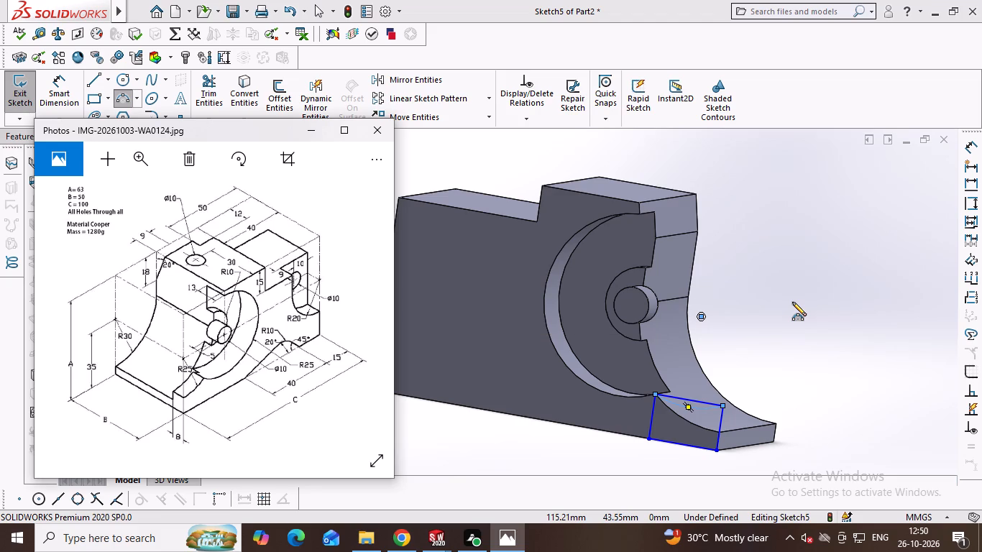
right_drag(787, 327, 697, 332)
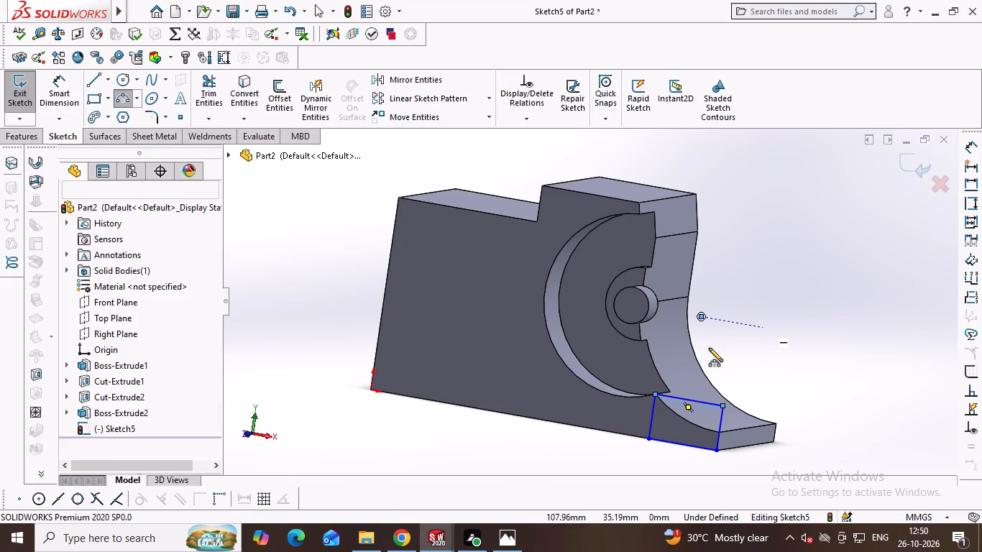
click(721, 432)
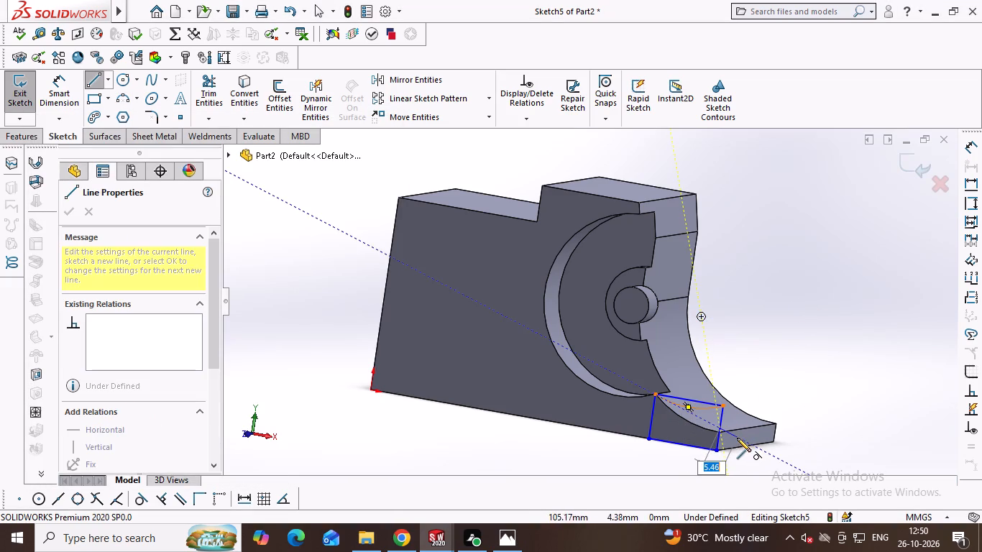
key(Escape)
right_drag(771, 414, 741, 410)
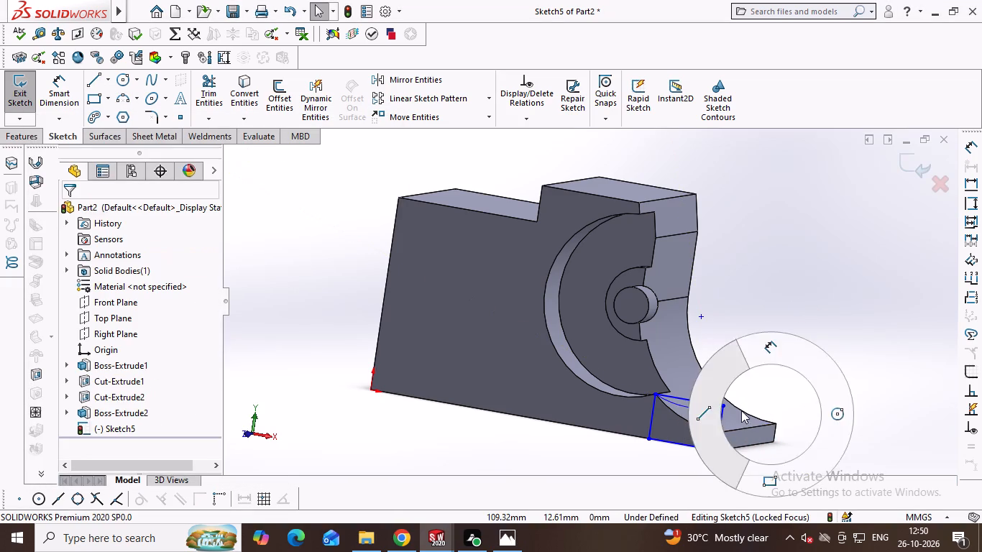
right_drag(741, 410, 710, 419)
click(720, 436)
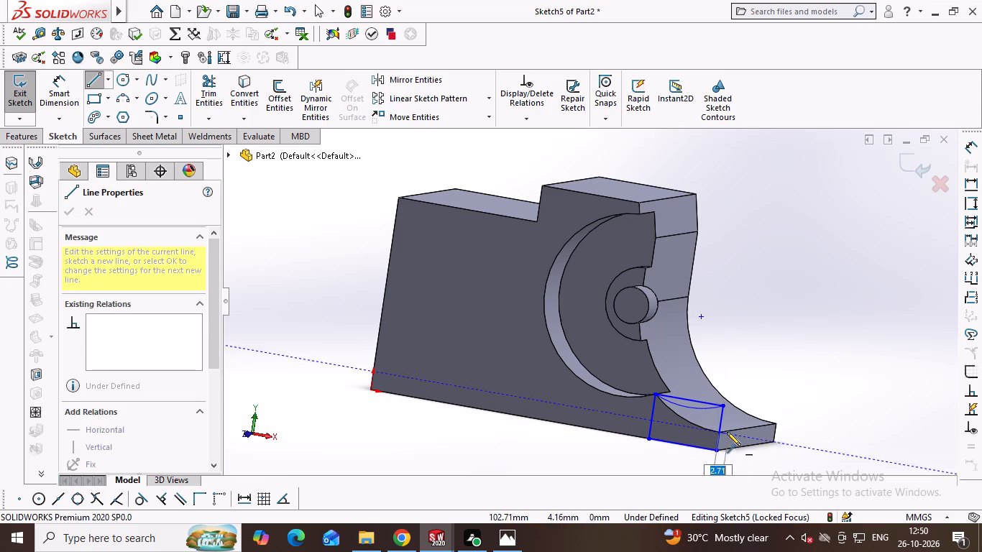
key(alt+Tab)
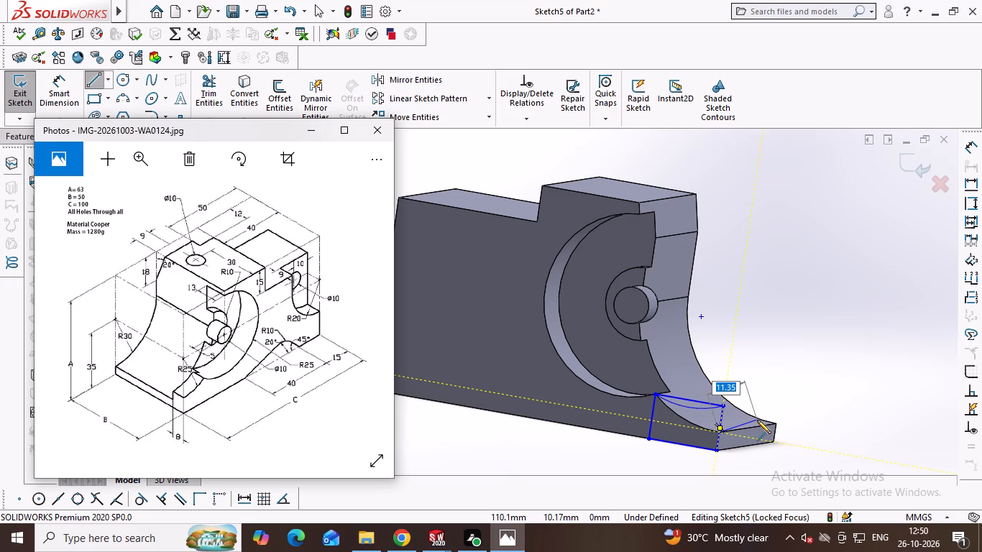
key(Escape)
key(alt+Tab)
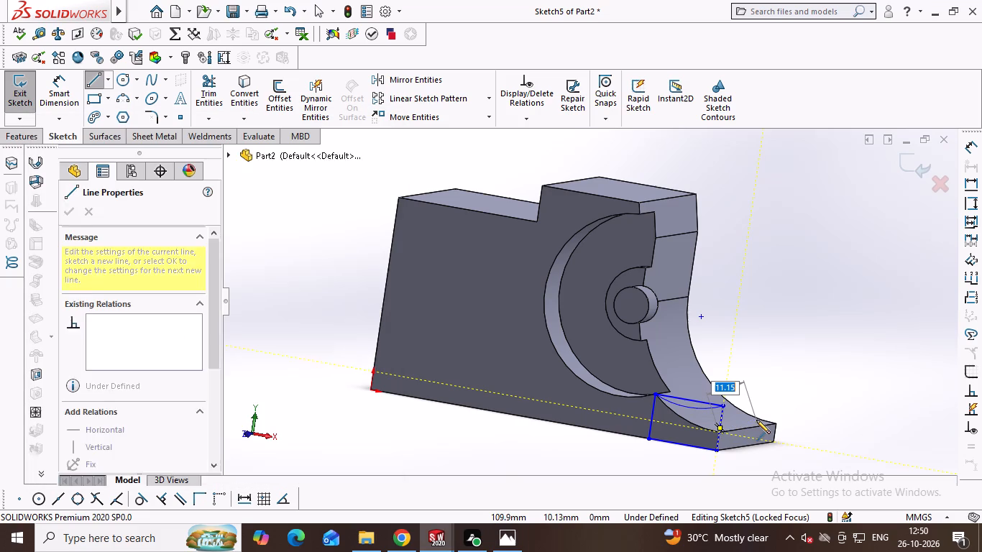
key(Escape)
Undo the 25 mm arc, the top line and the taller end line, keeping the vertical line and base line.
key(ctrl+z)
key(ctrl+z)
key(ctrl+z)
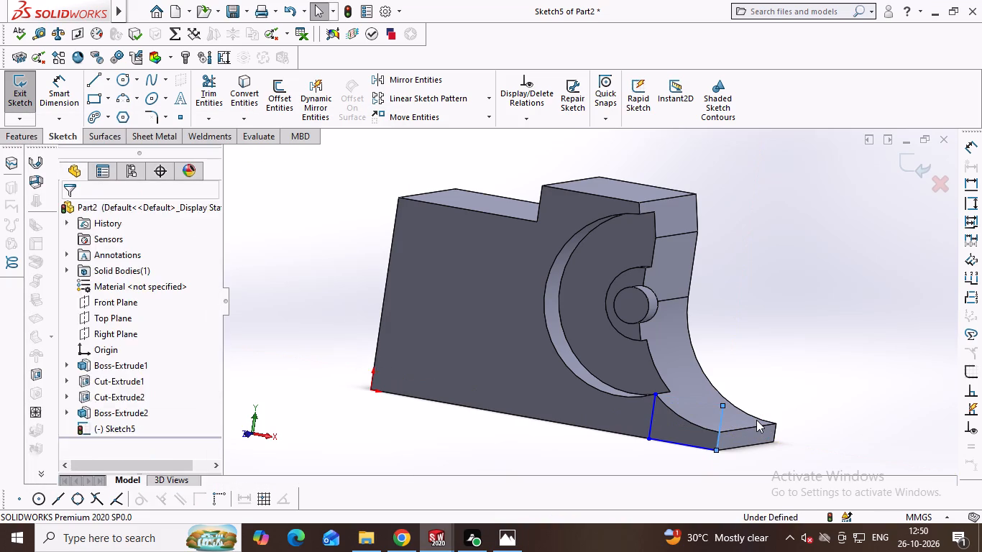
Sketch an 8 mm vertical line up from the outer end of the toe profile's base line.
right_drag(776, 405, 678, 395)
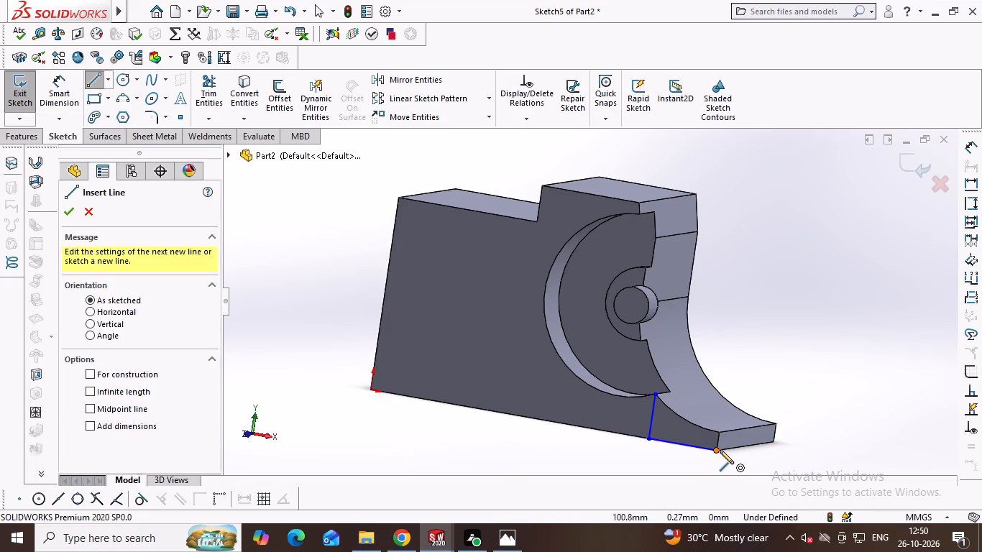
click(719, 448)
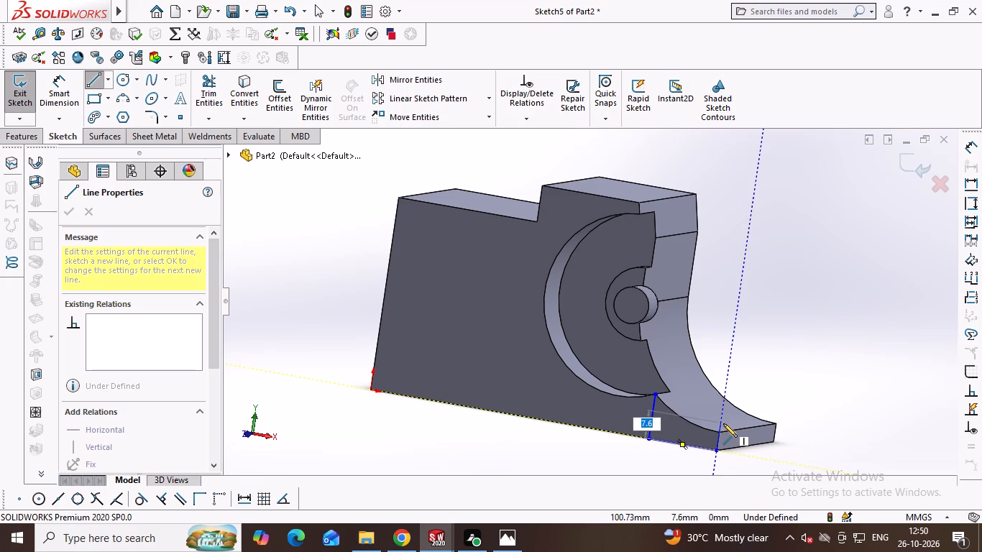
key(8)
key(Return)
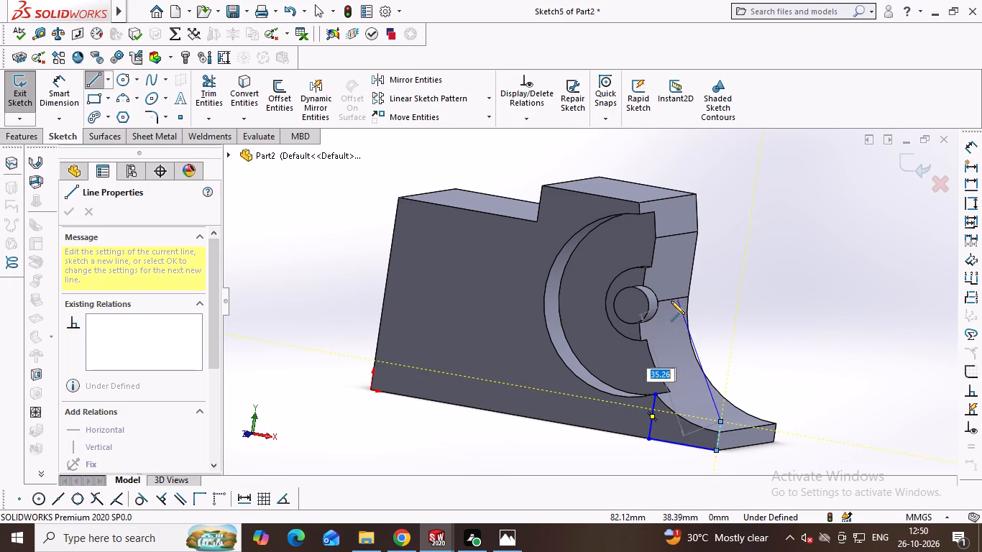
key(Escape)
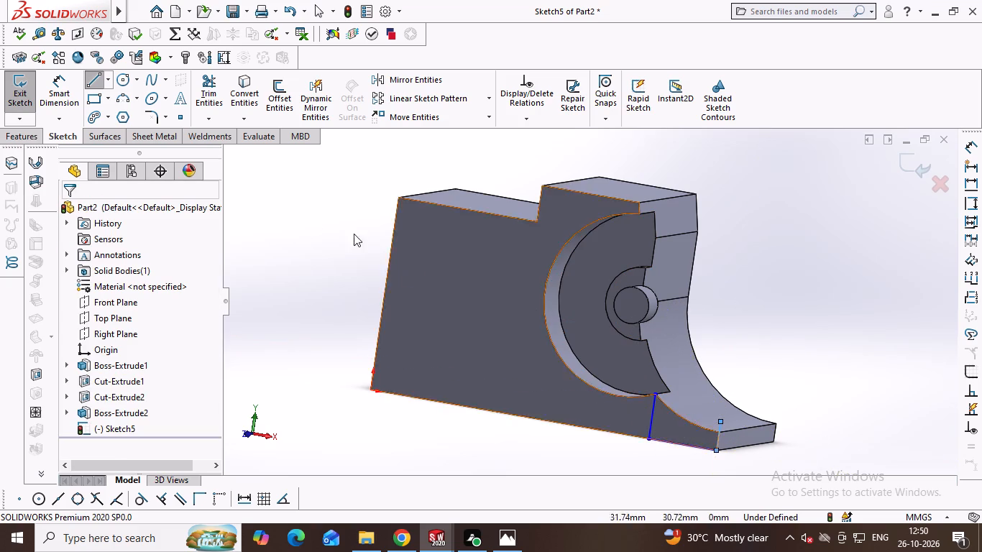
Close the toe profile with a 25 mm radius three-point arc from the recess corner to the top of the 8 mm line.
click(120, 101)
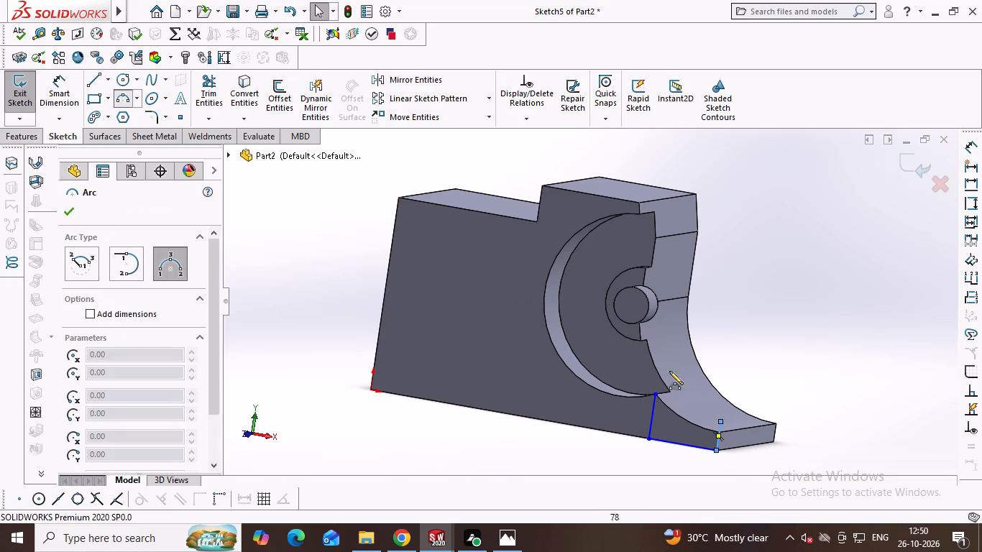
click(656, 395)
click(721, 420)
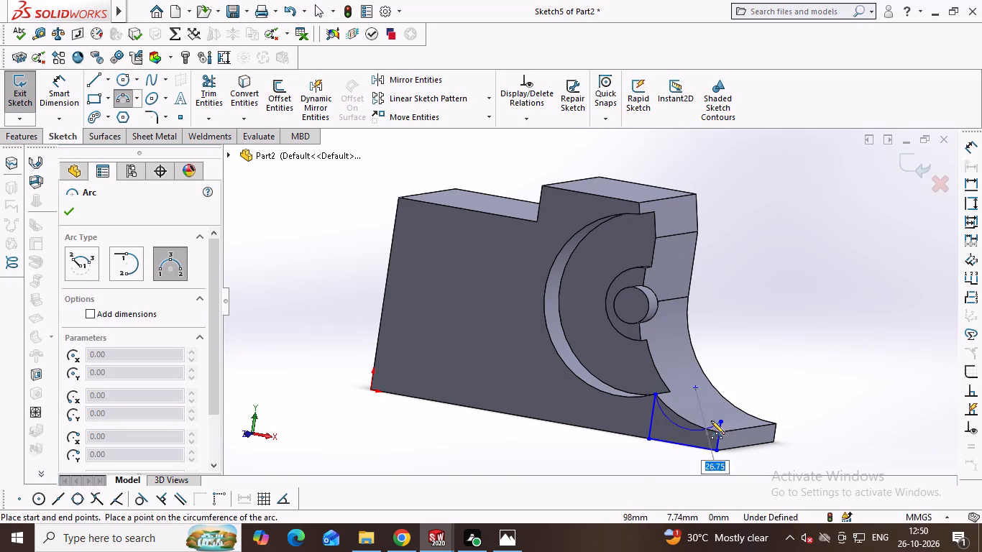
text(25)
key(Return)
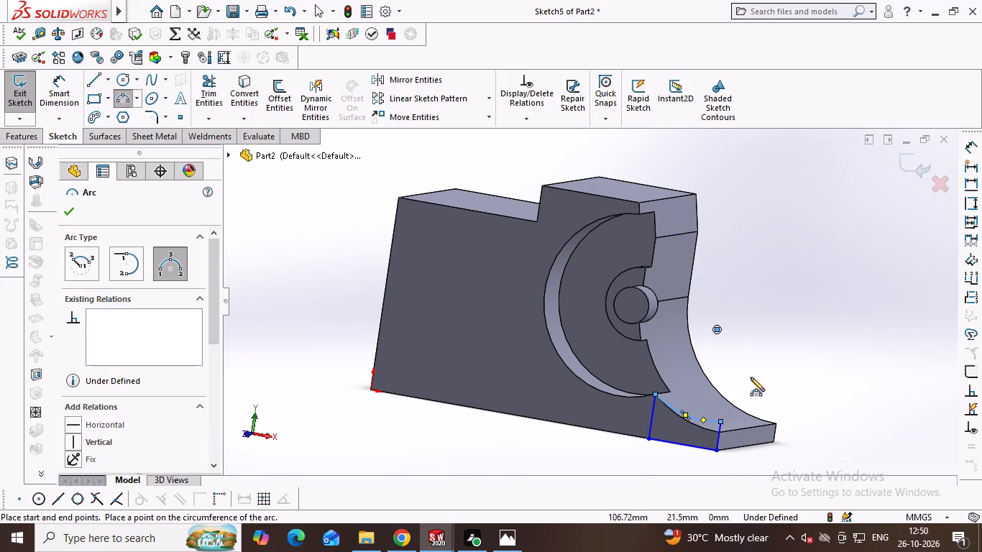
Boss-extrude the closed toe profile to a blind depth of 8 mm, reversed into the part with Merge result on.
click(27, 137)
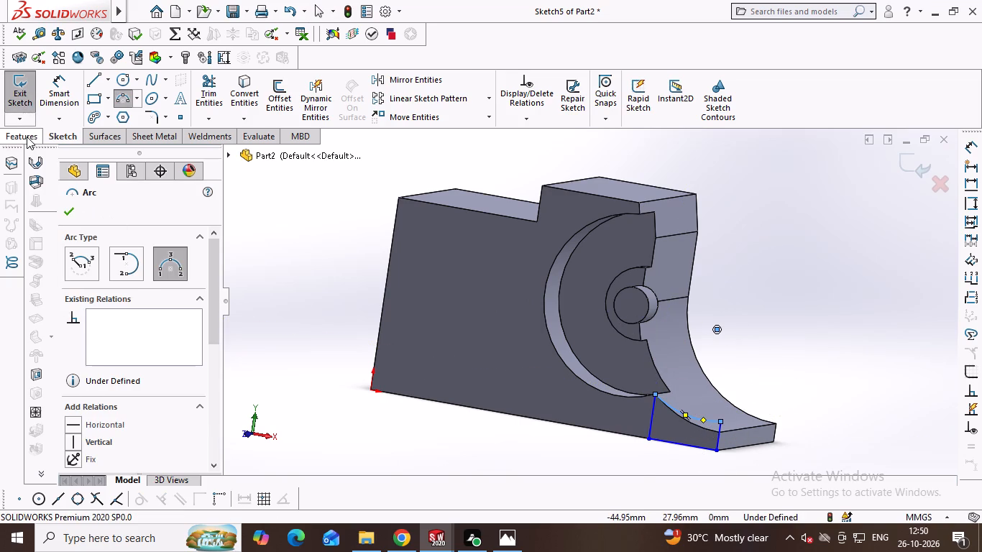
click(22, 91)
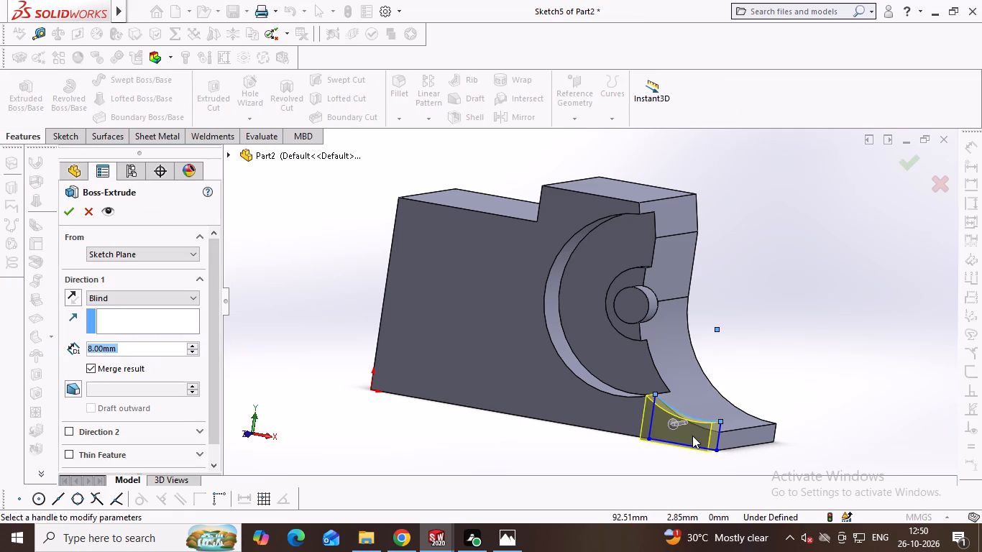
click(70, 299)
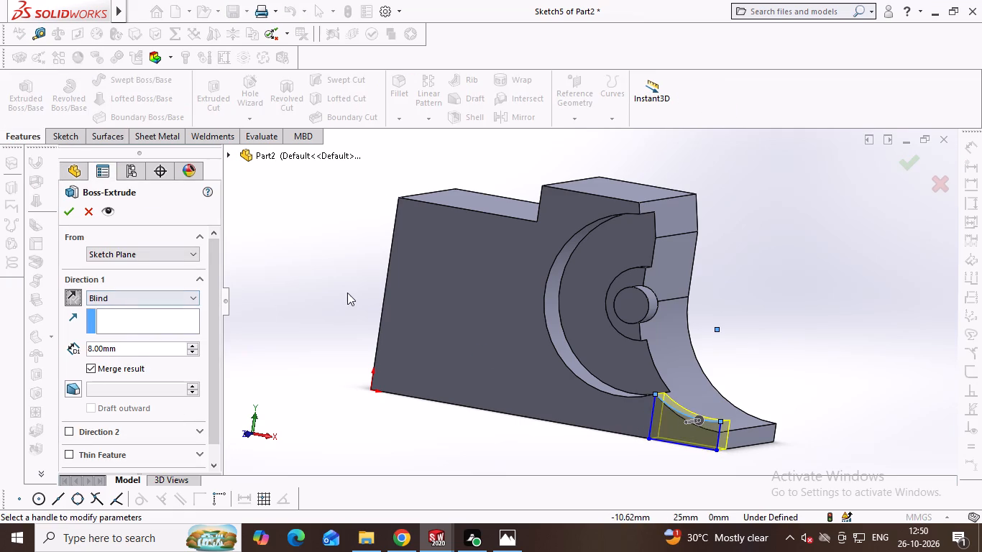
key(Return)
Check the extruded toe against the reference drawing and start a new sketch on the large side face surrounding the R25 recess.
middle_drag(772, 249, 720, 277)
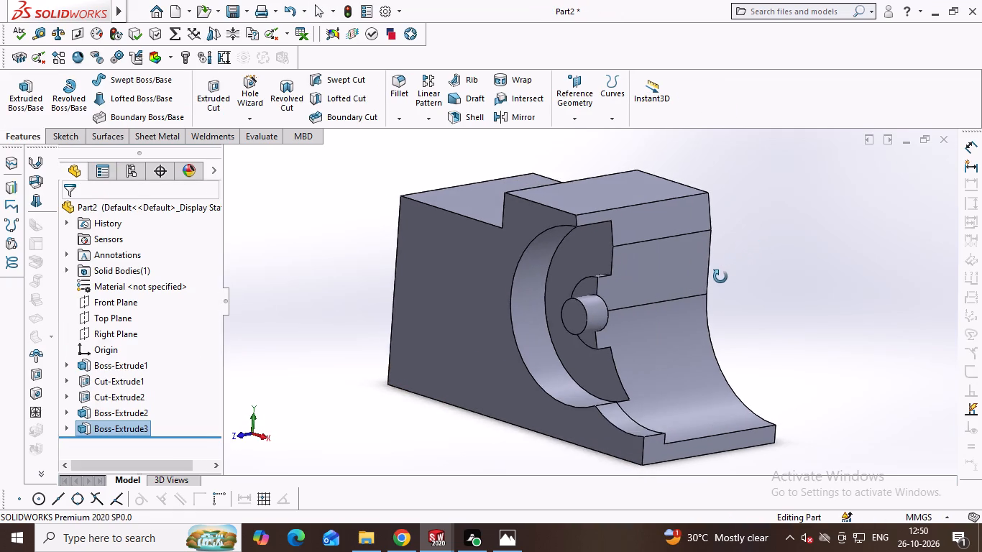
middle_drag(720, 277, 750, 251)
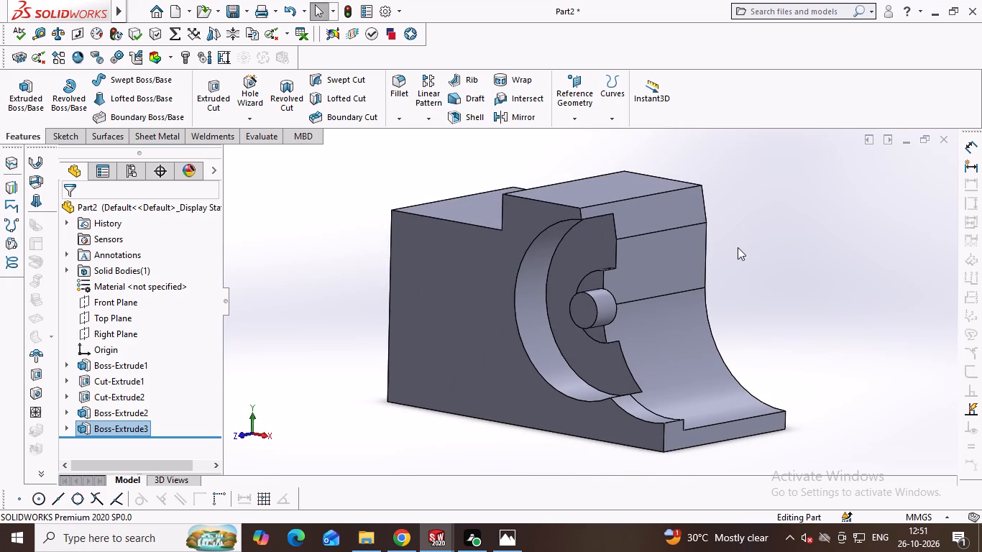
key(alt+Tab)
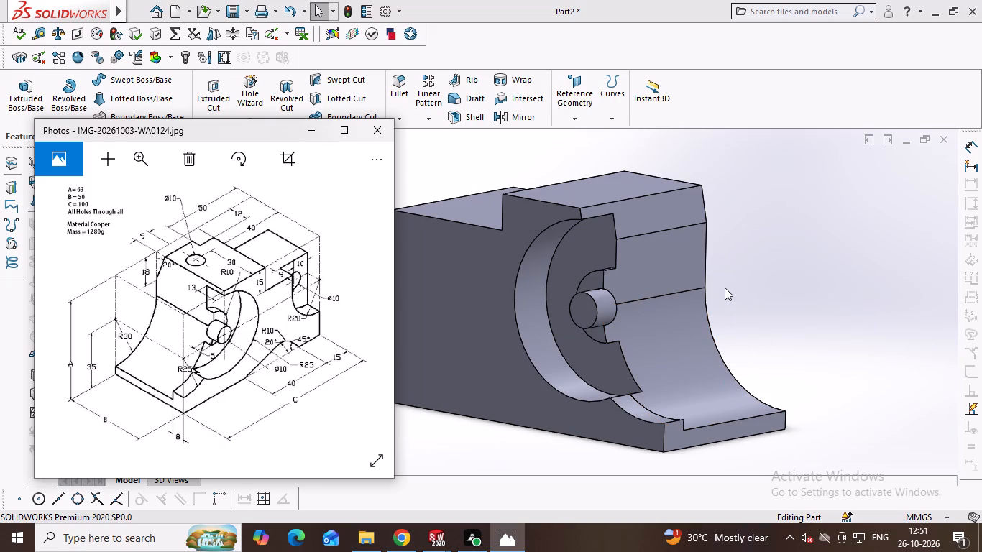
middle_drag(724, 287, 771, 300)
middle_drag(751, 285, 746, 258)
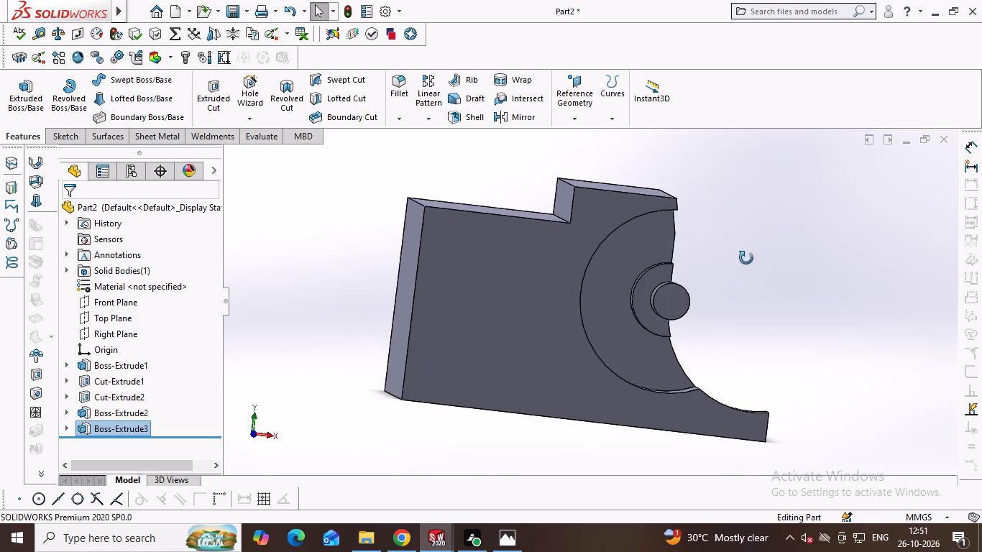
middle_drag(746, 258, 745, 257)
key(alt+Tab)
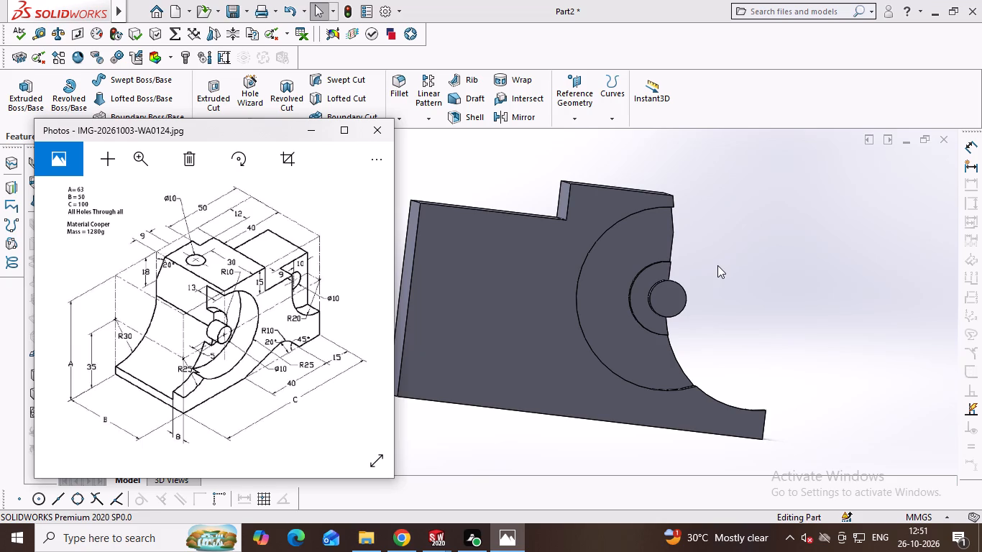
click(492, 291)
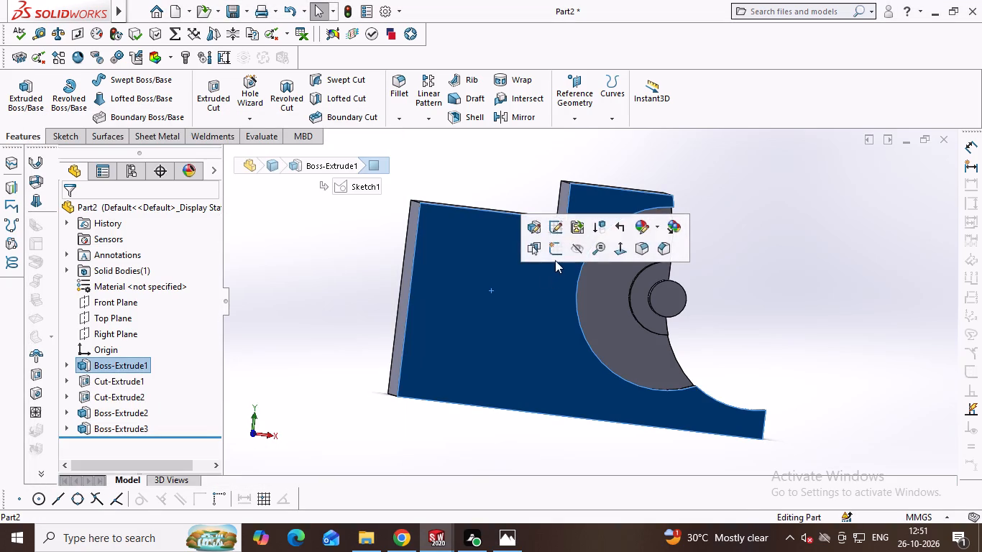
click(551, 257)
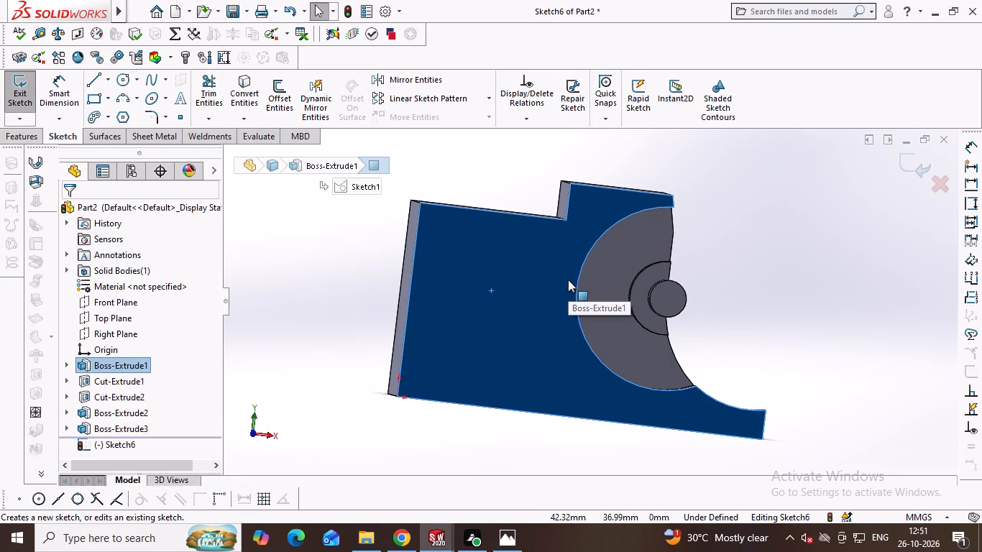
key(ctrl+8)
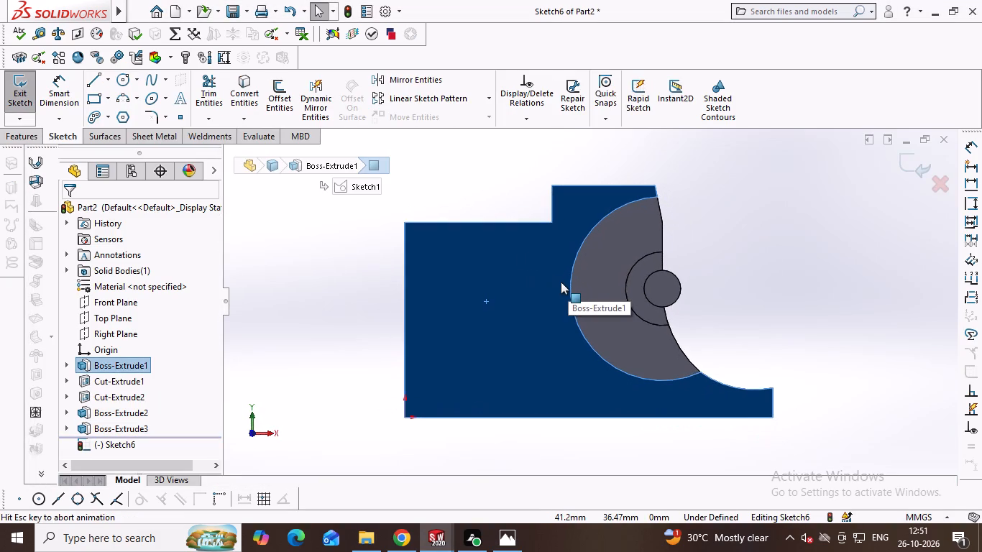
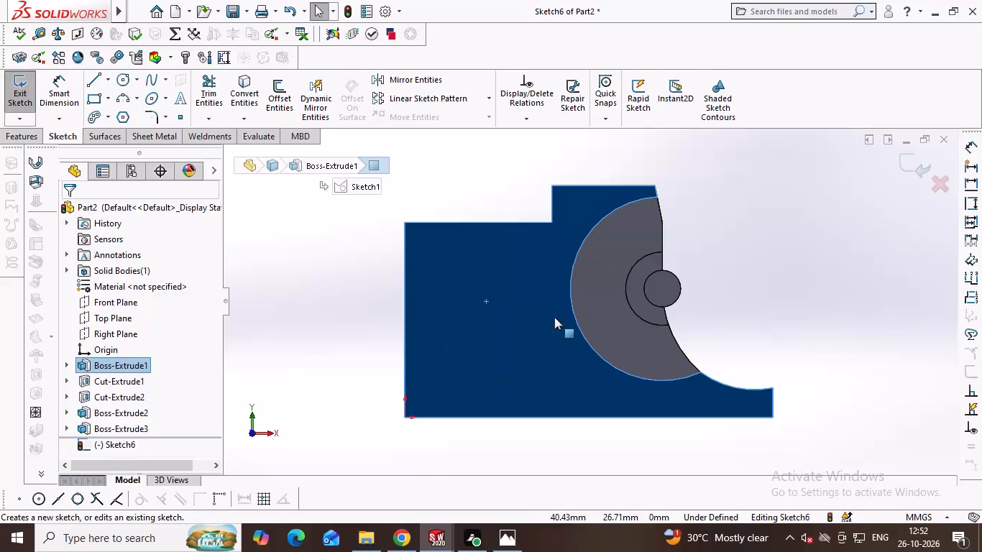
Following the reference drawing, sketch consecutive 15 mm and 40 mm horizontal lines along the base edge, starting from the origin.
key(alt+Tab)
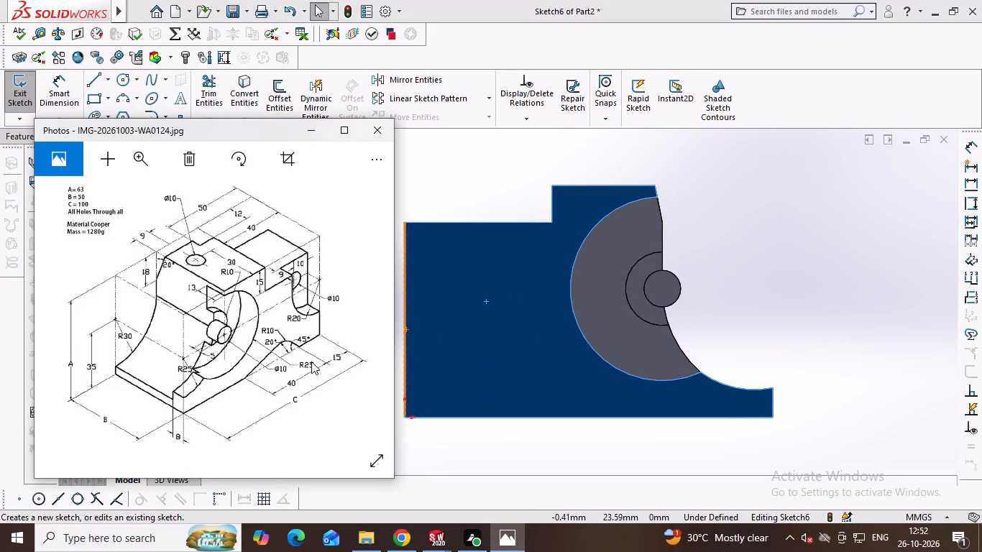
key(alt+Tab)
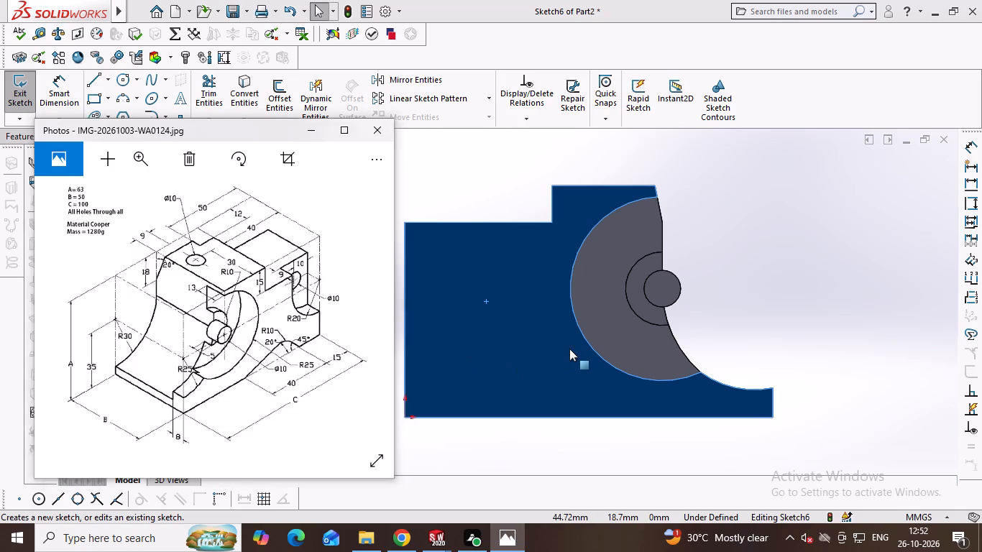
right_drag(567, 348, 413, 369)
click(406, 417)
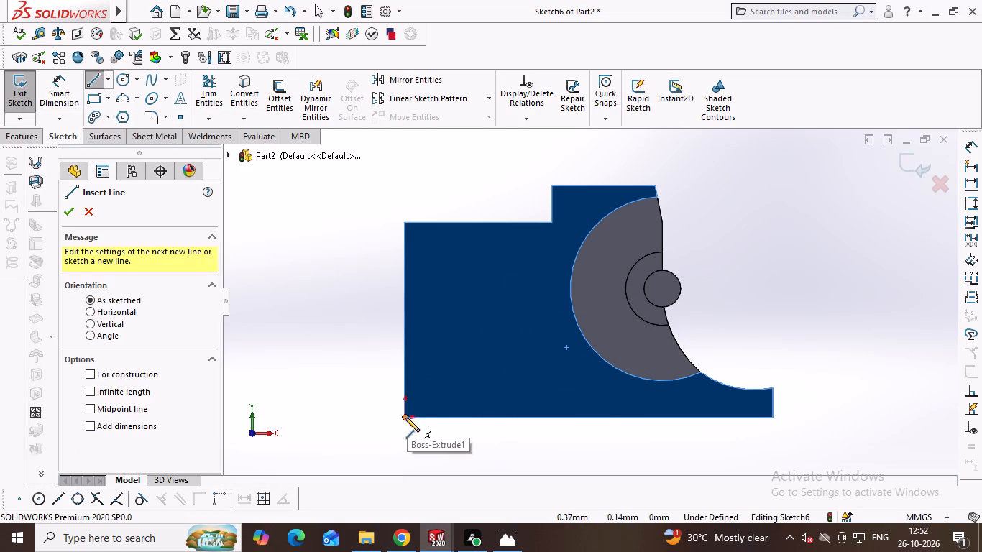
text(15)
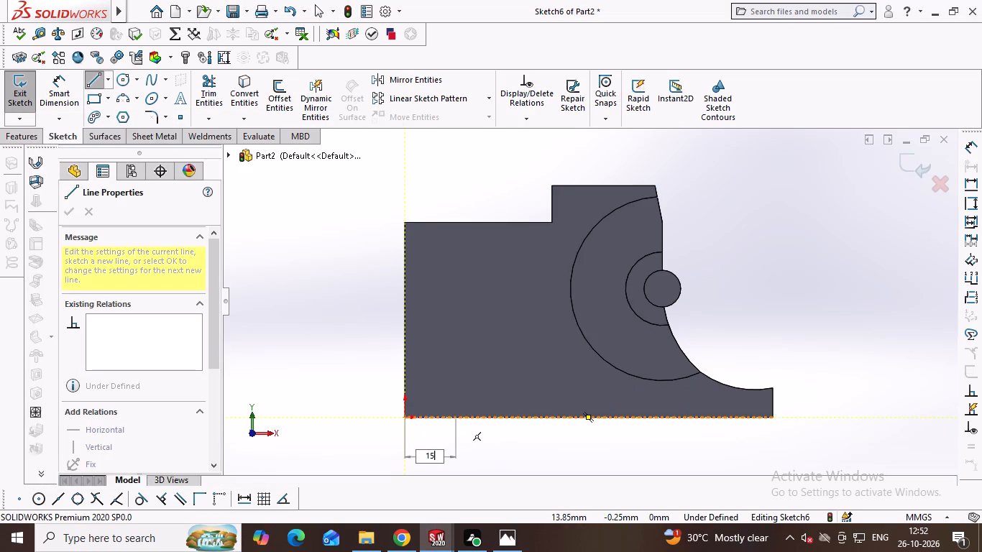
key(Return)
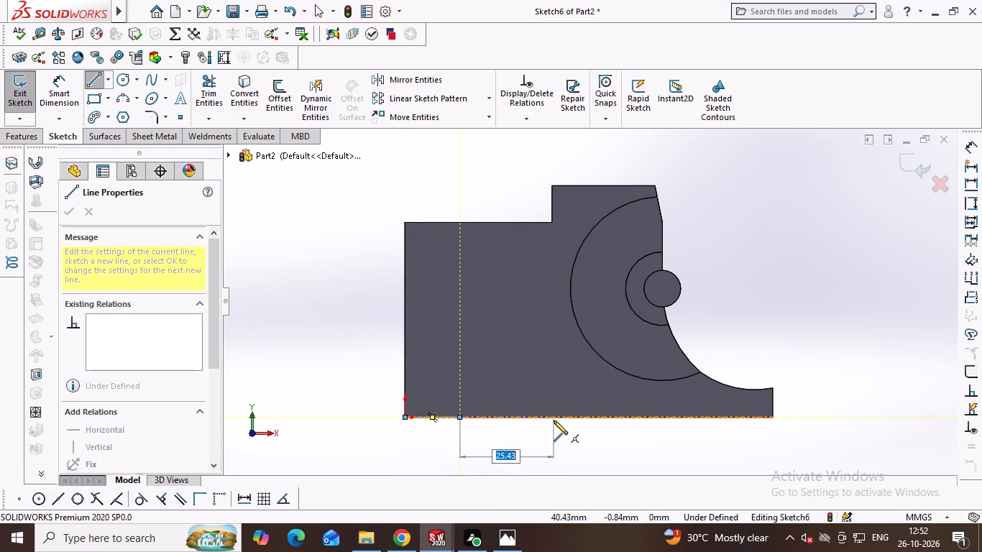
text(40)
key(Return)
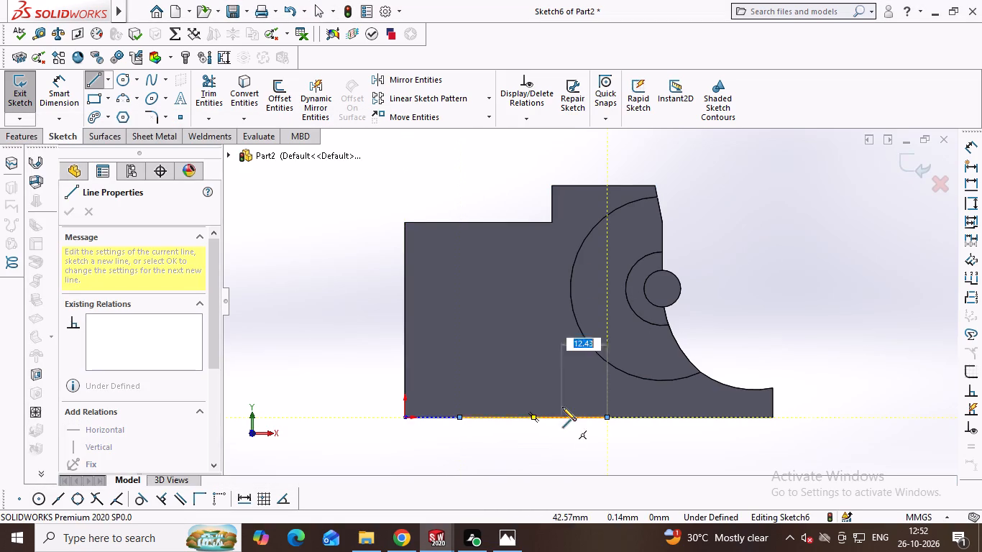
key(Escape)
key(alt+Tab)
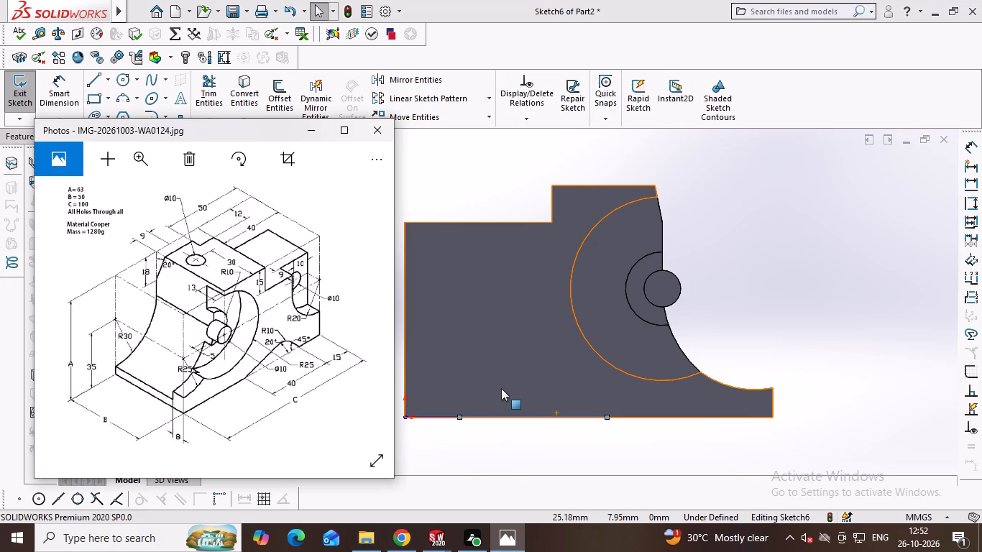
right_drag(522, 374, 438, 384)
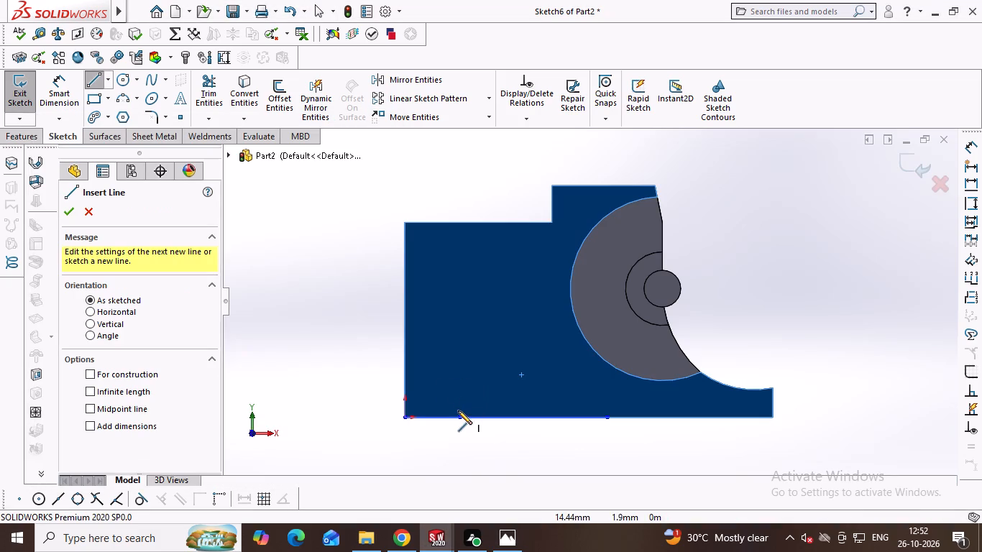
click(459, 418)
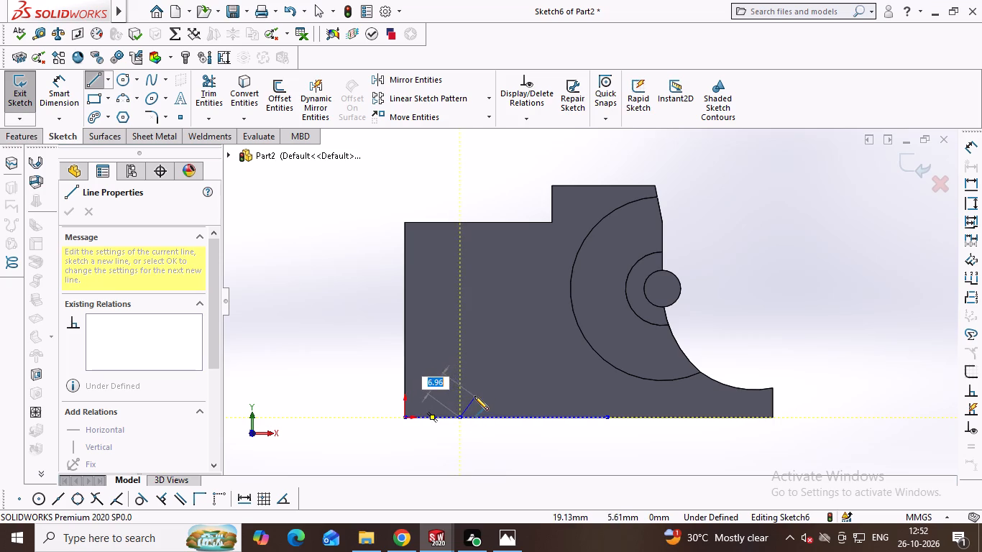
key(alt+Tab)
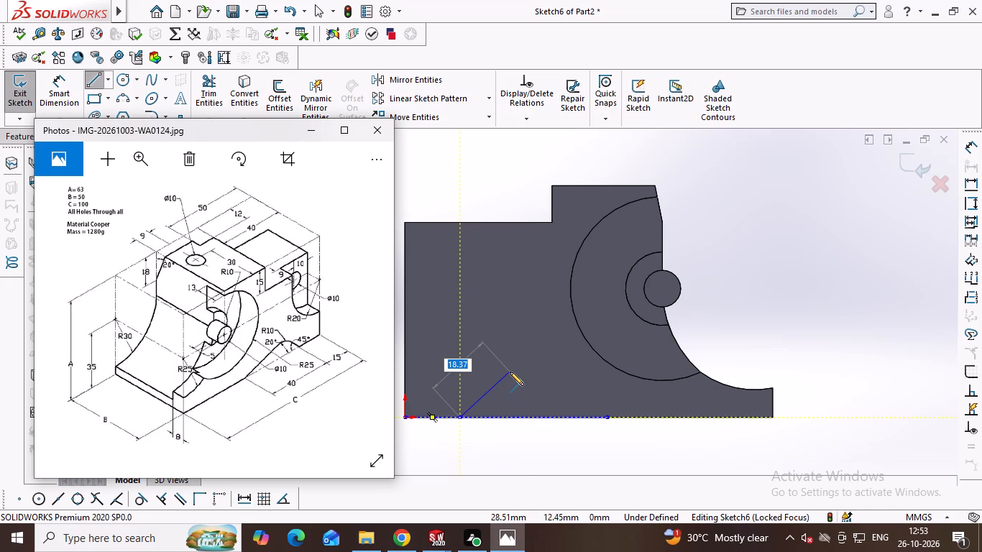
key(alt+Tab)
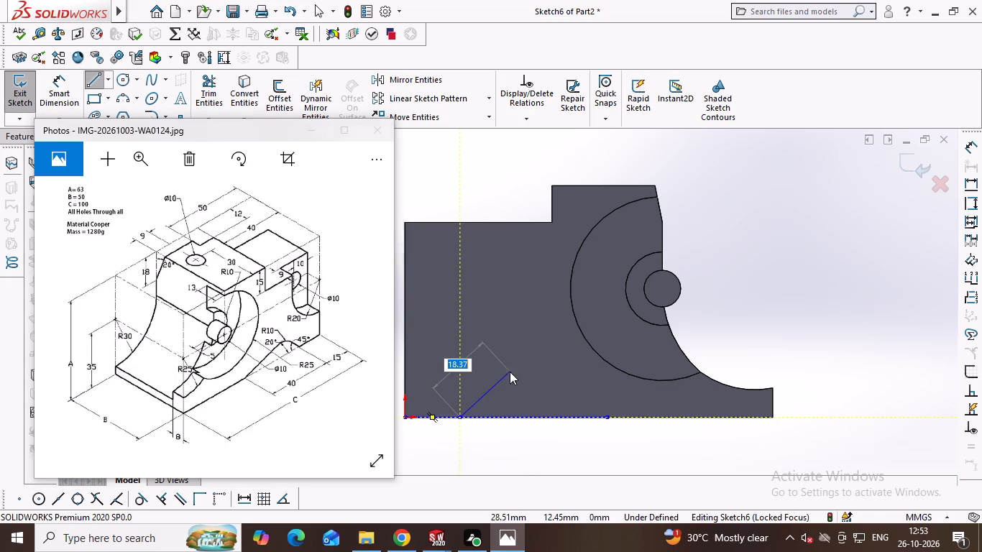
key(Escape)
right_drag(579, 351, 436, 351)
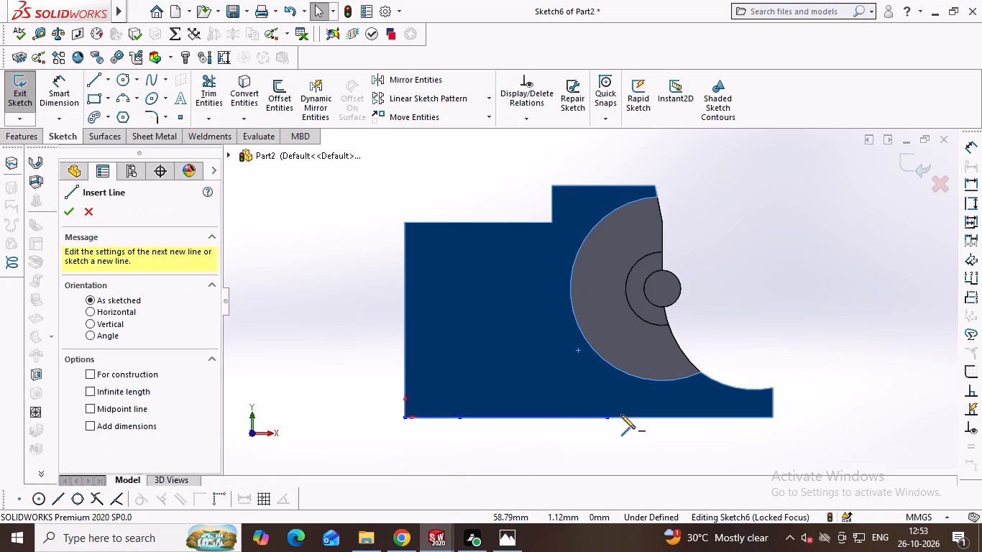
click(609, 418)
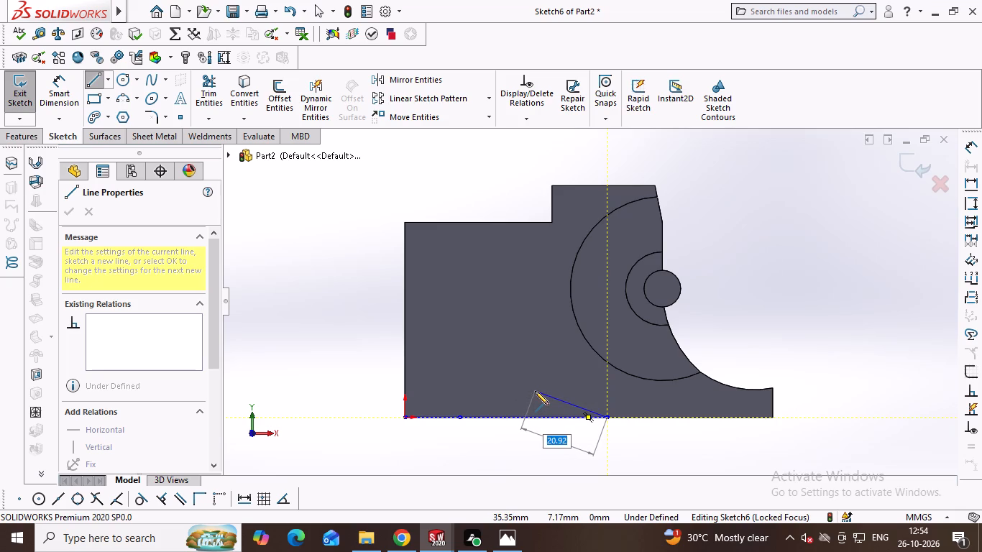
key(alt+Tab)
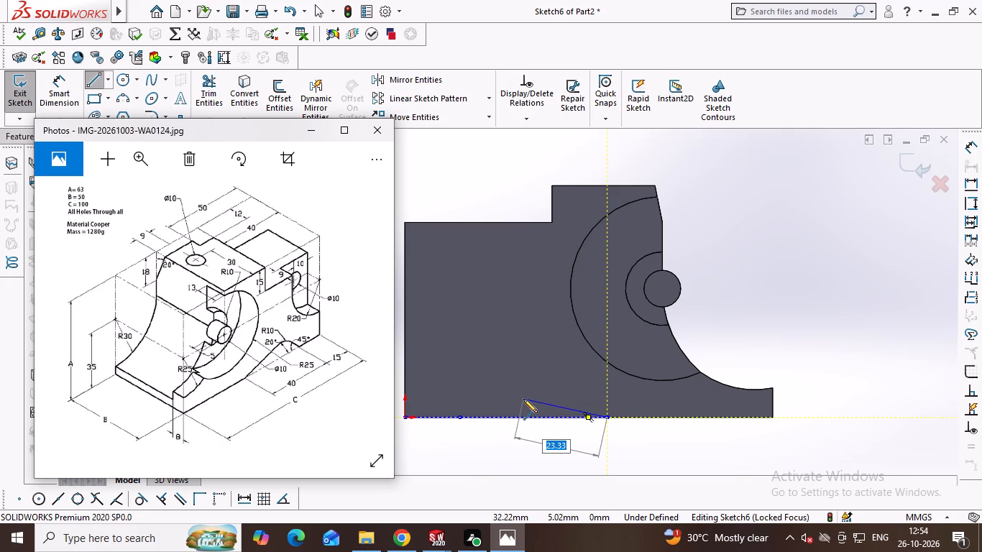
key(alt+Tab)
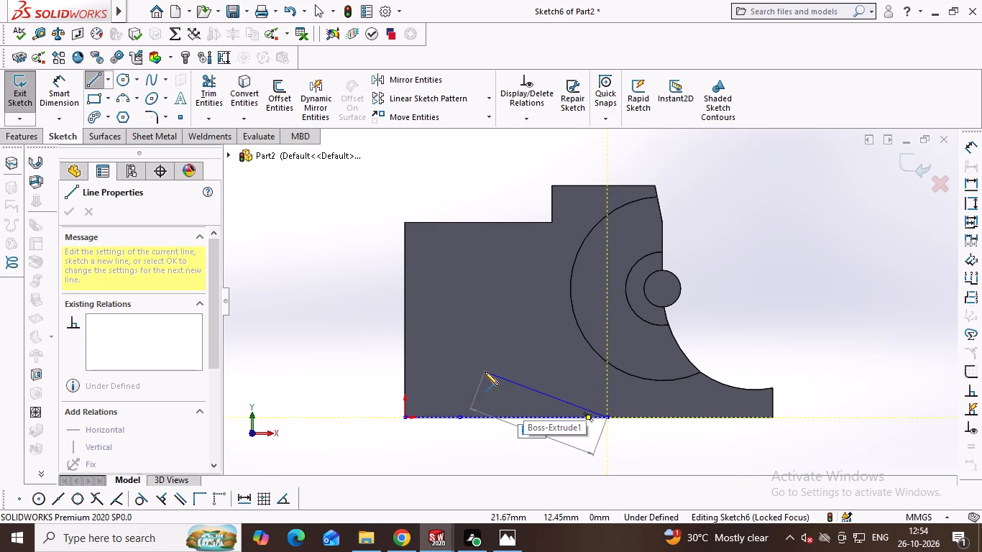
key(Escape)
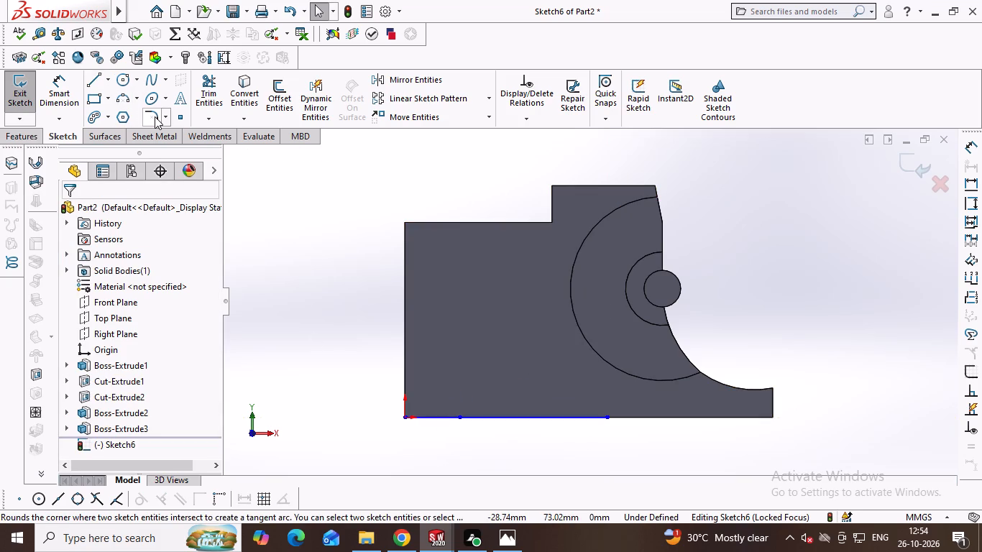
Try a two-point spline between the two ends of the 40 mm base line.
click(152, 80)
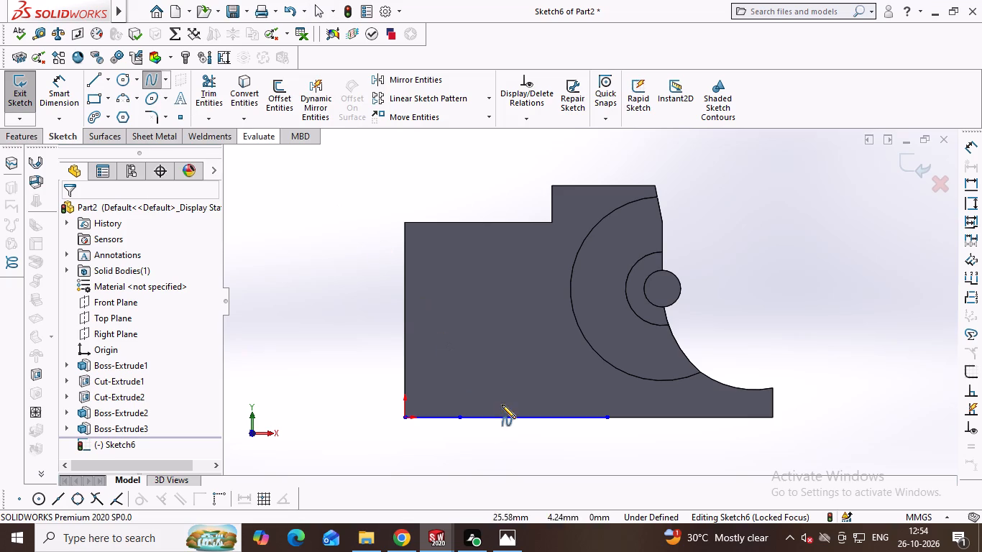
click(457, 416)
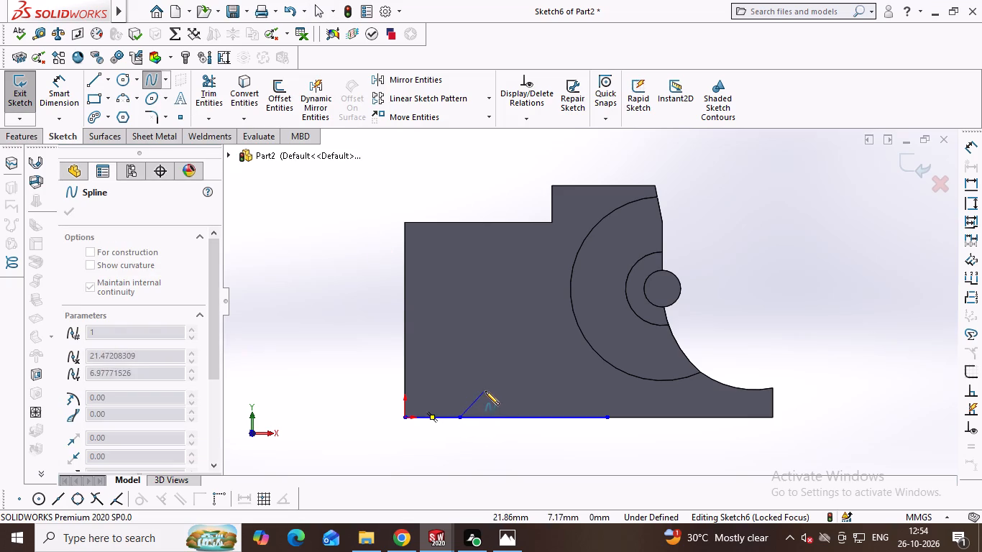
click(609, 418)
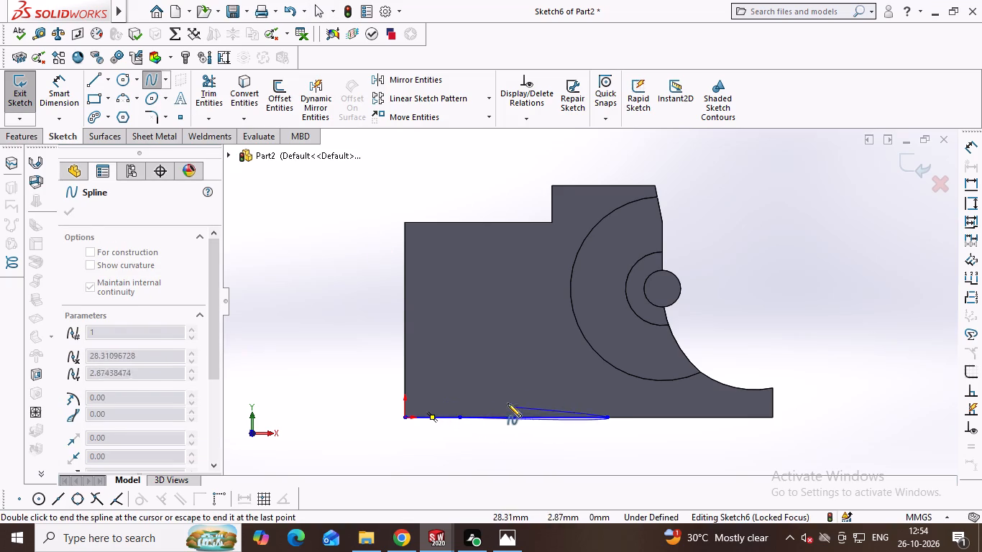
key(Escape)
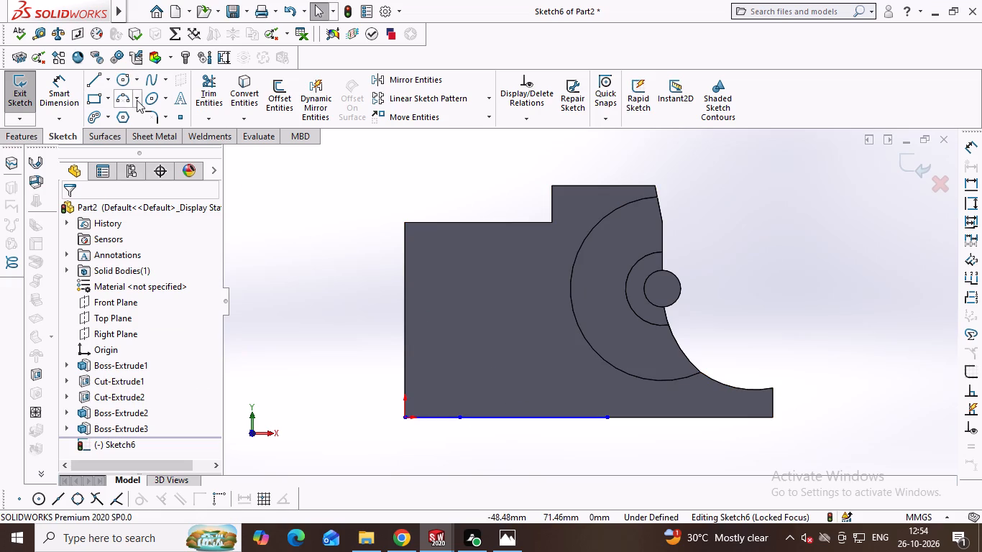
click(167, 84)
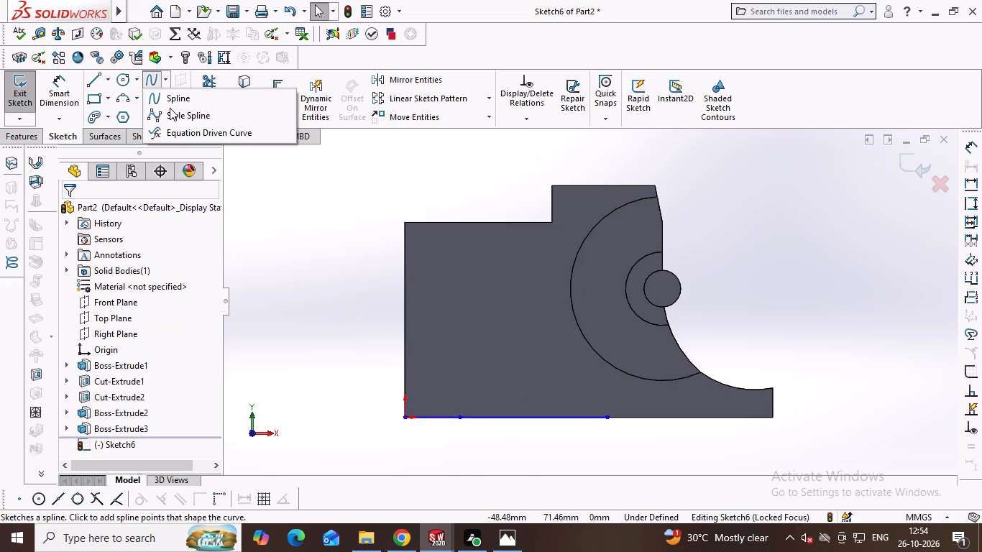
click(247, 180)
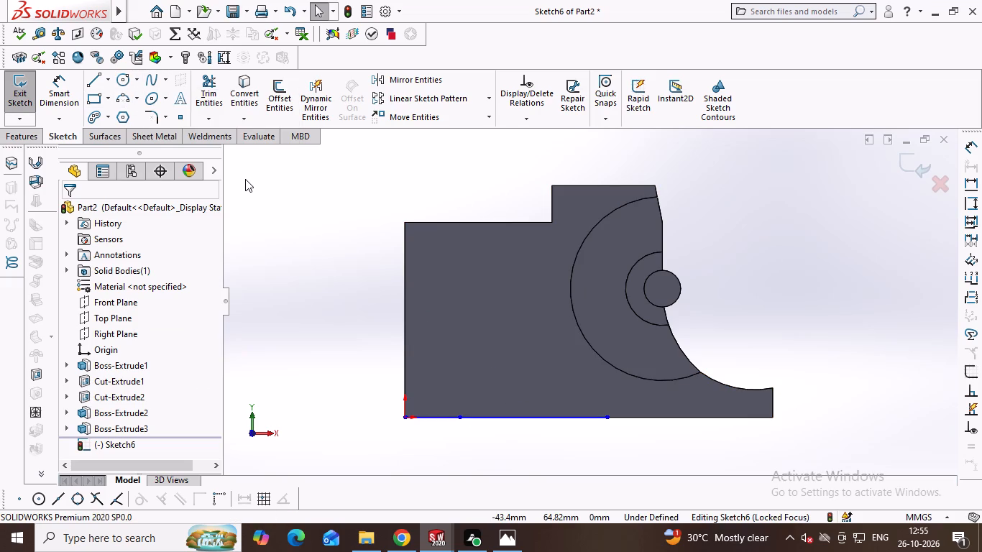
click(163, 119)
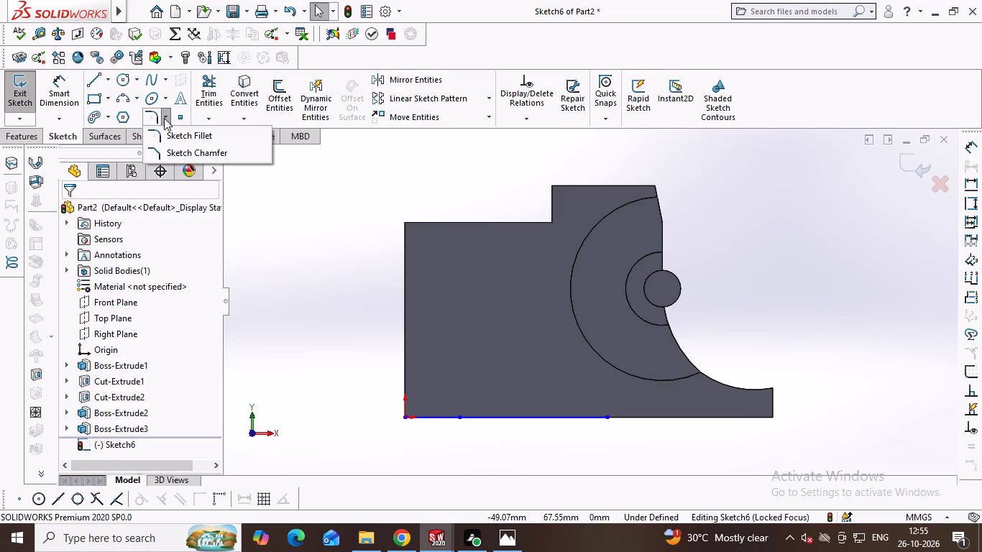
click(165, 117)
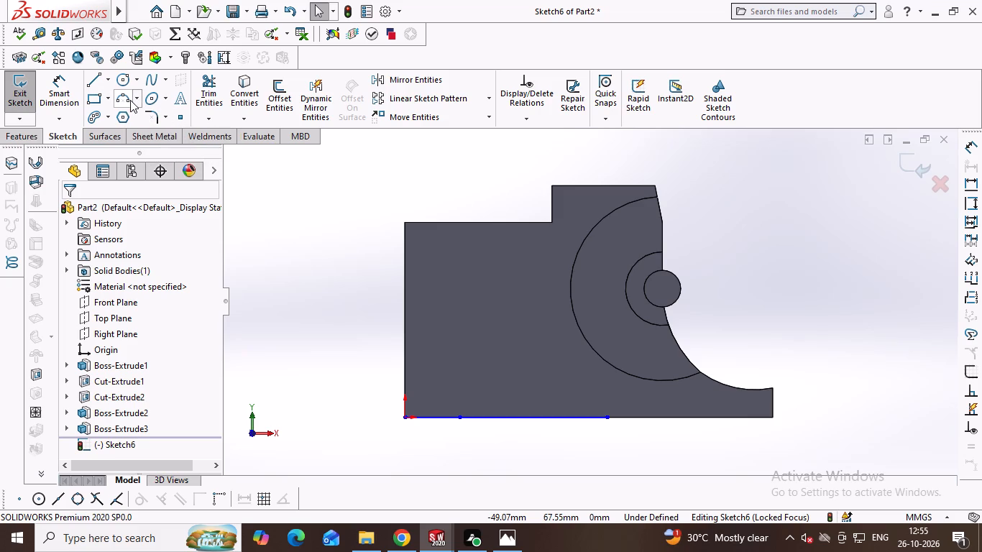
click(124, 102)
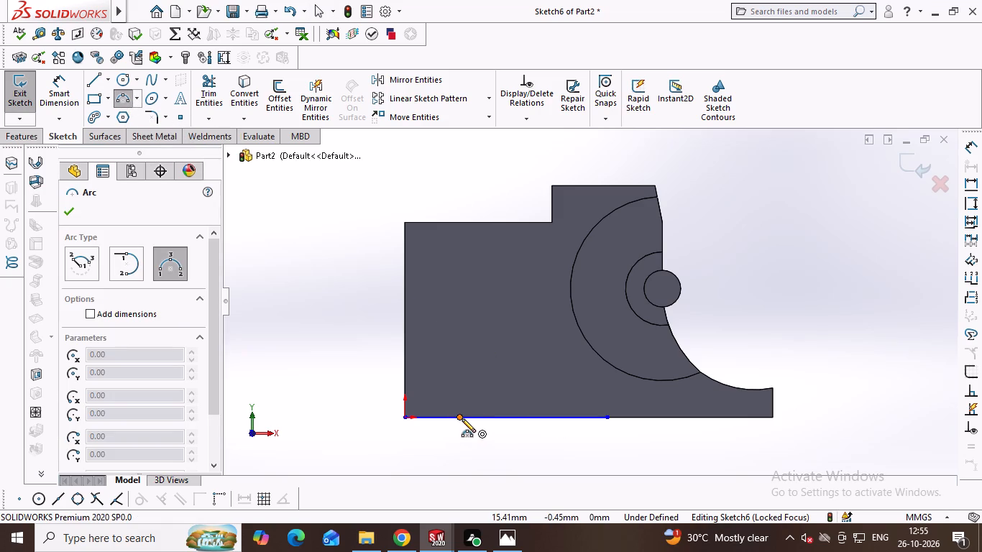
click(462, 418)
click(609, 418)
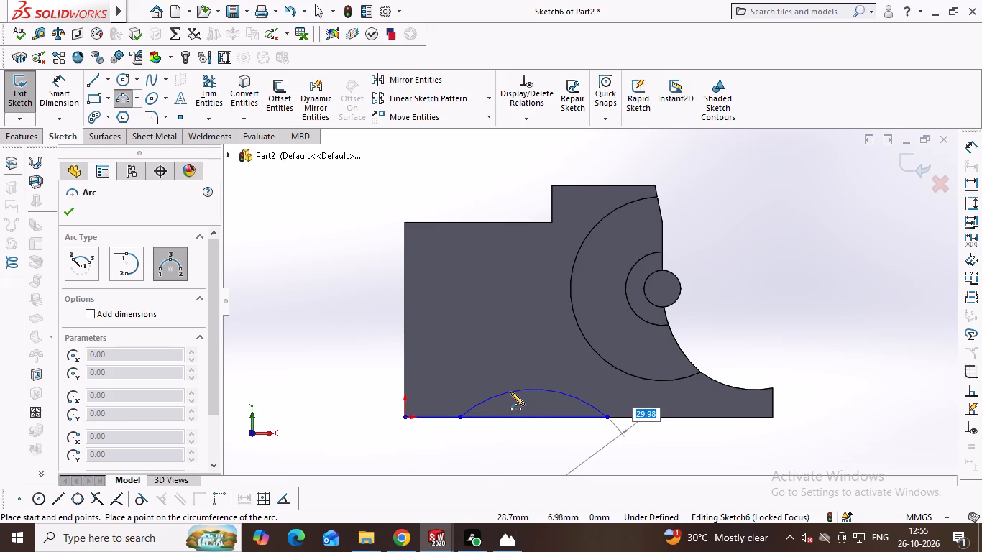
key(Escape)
From the junction of the 15 and 40 mm lines, sketch a 10 mm horizontal line inward and a 10 mm vertical line up from its end.
key(alt+Tab)
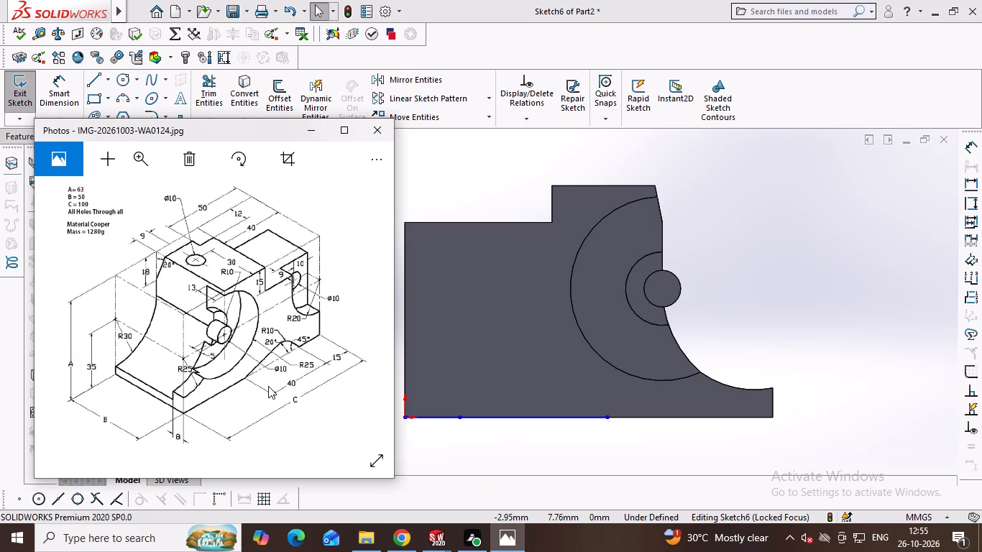
key(alt+Tab)
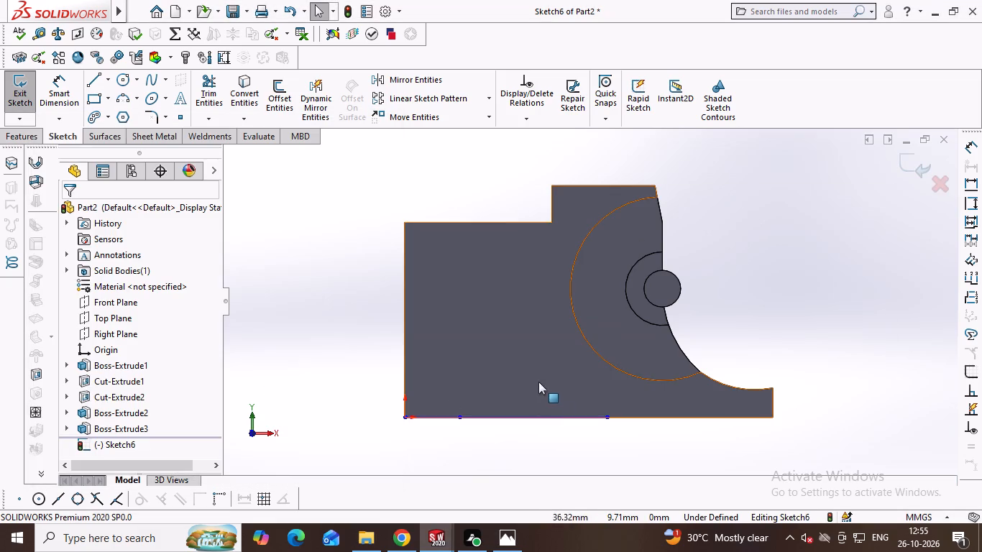
right_drag(538, 382, 454, 387)
click(459, 416)
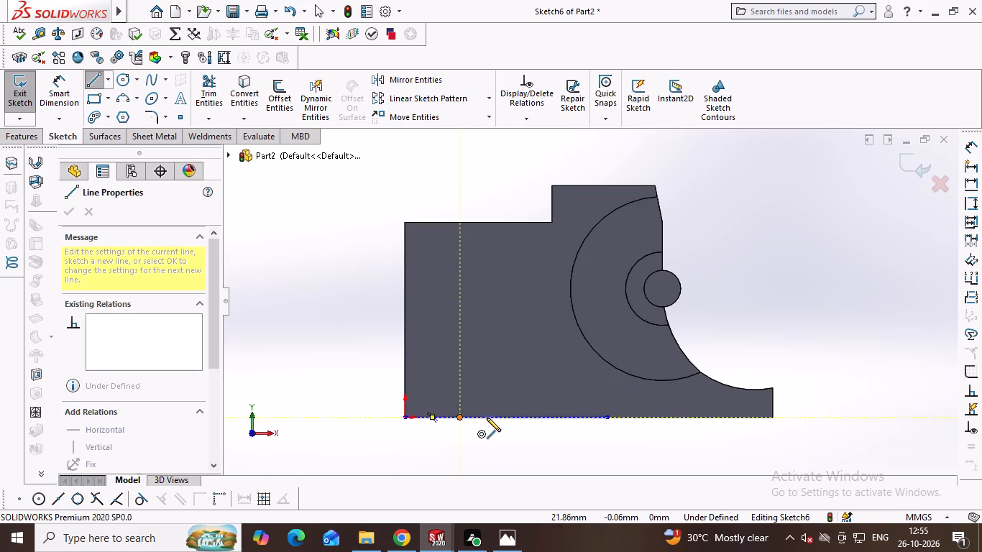
text(10)
key(Return)
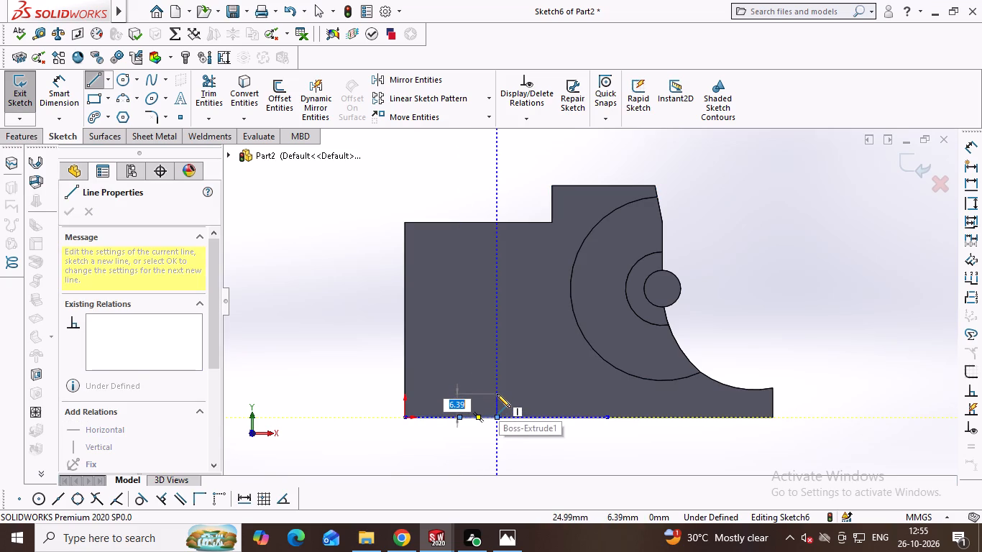
text(10)
key(Return)
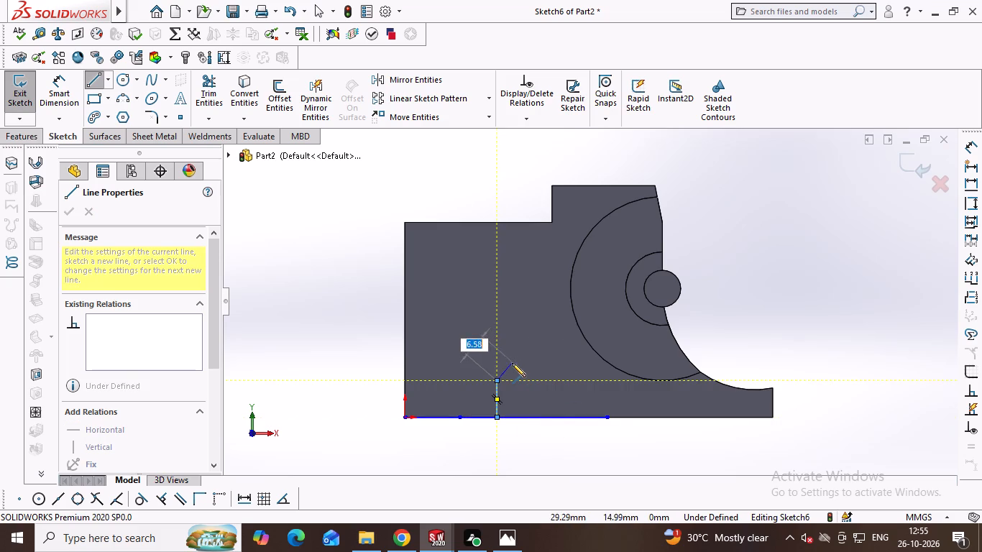
key(Escape)
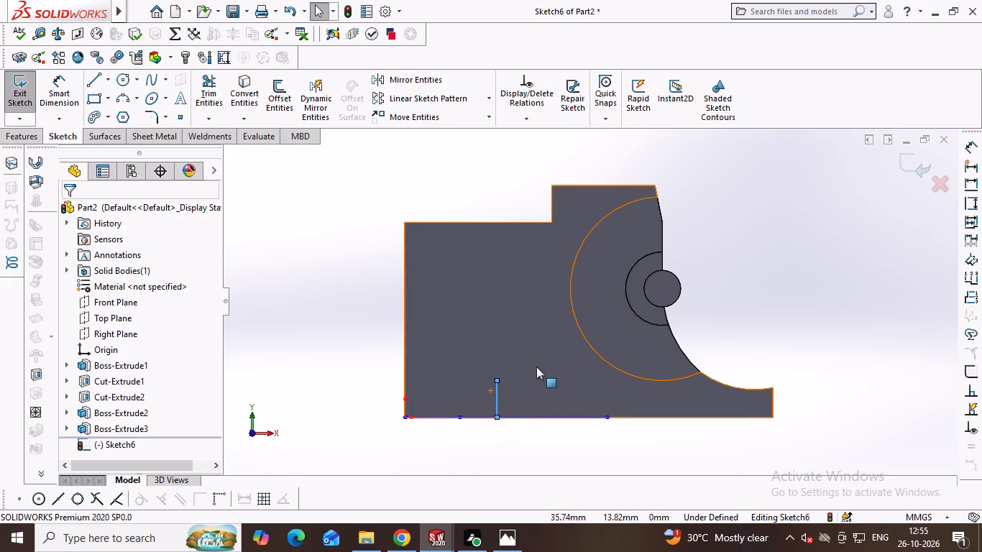
Sketch a 45° line from the junction of the 15 and 40 mm lines to the top of the 10 mm vertical line.
right_drag(536, 367, 457, 389)
click(460, 417)
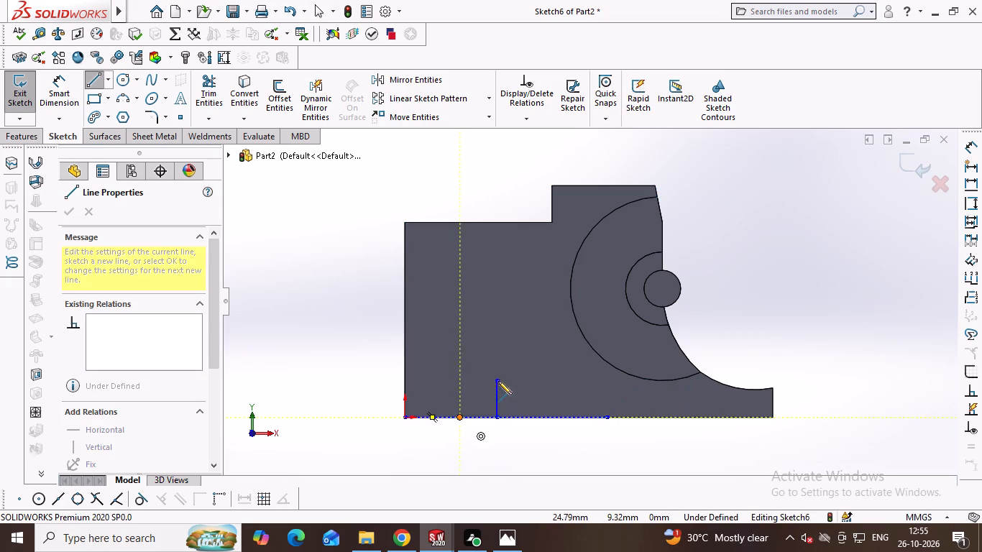
click(499, 379)
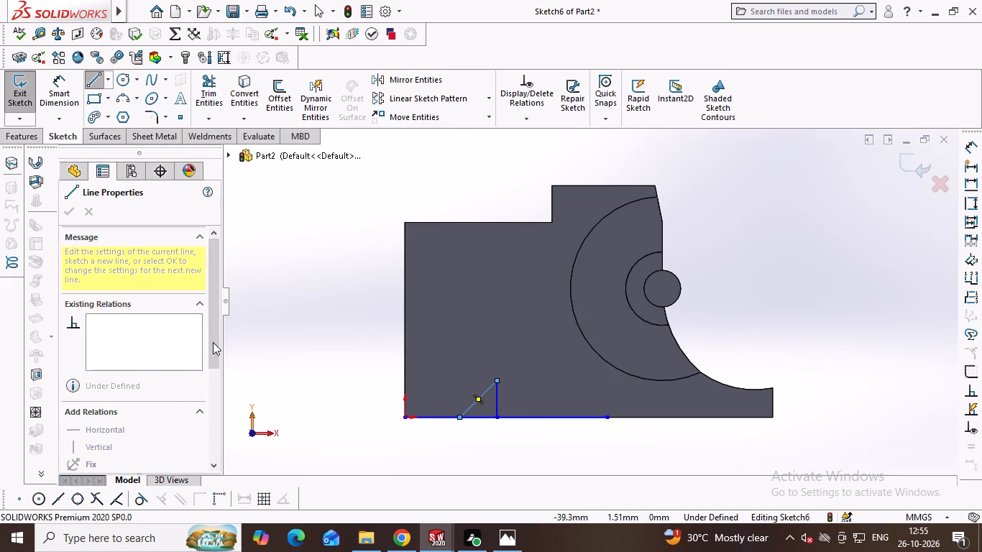
Check the length and angle parameters of the sloped line at the notch.
drag(216, 341, 208, 472)
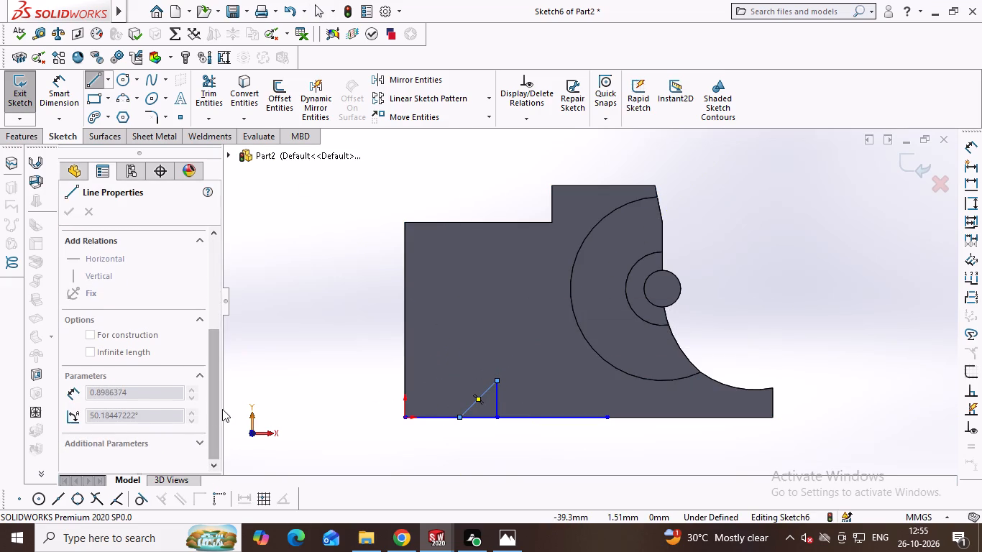
key(Escape)
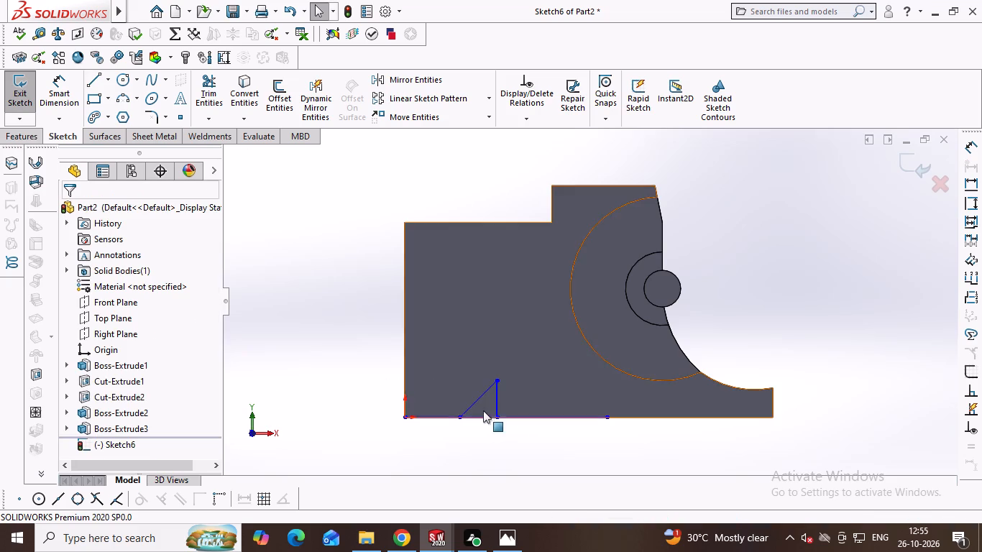
click(474, 401)
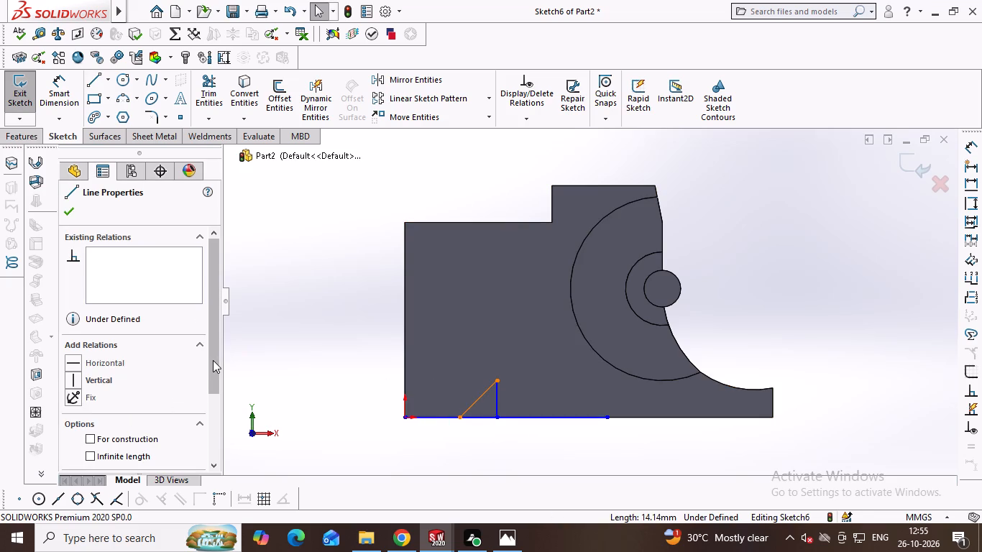
drag(213, 360, 194, 451)
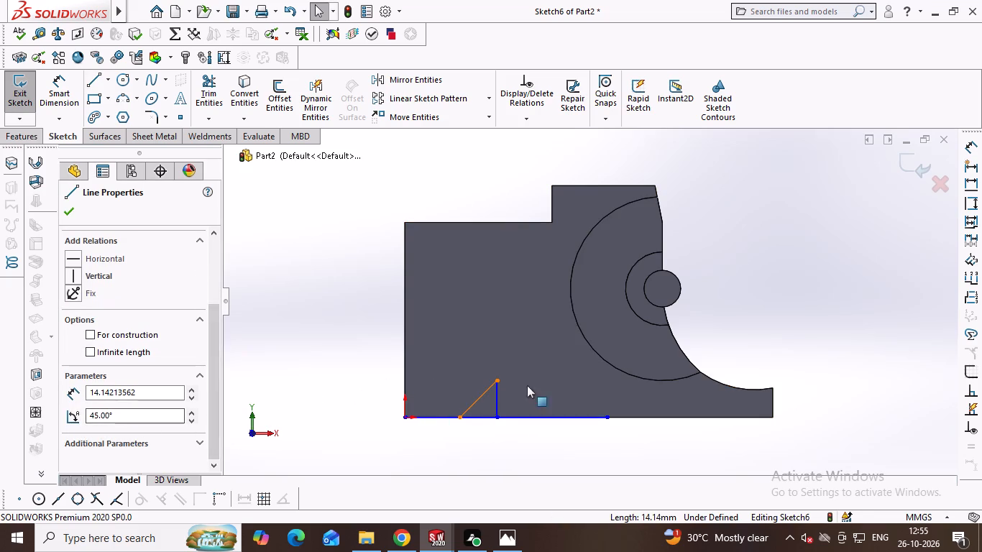
key(Escape)
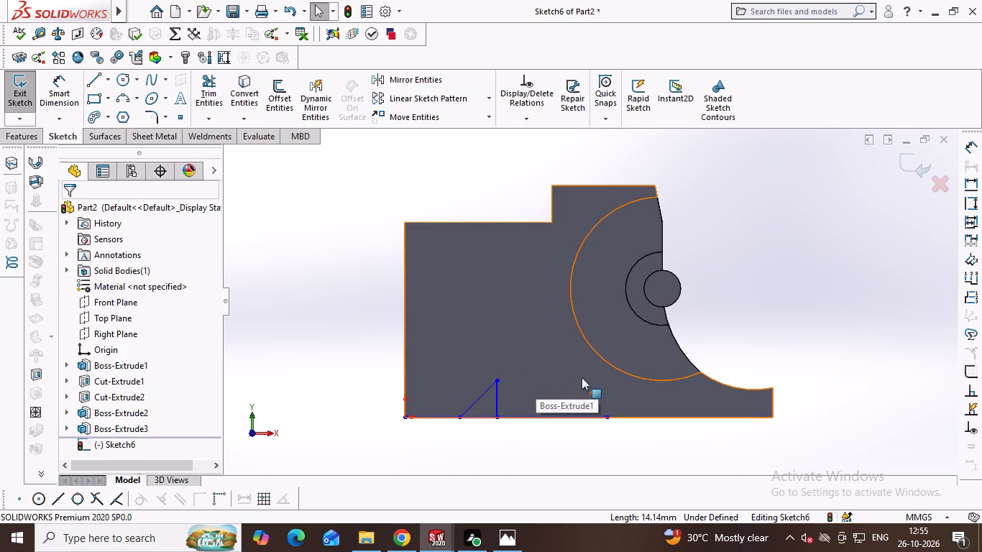
Sketch a line from the far end of the 40 mm base line to the top of the 10 mm vertical line, and delete that vertical line.
right_drag(582, 377, 441, 387)
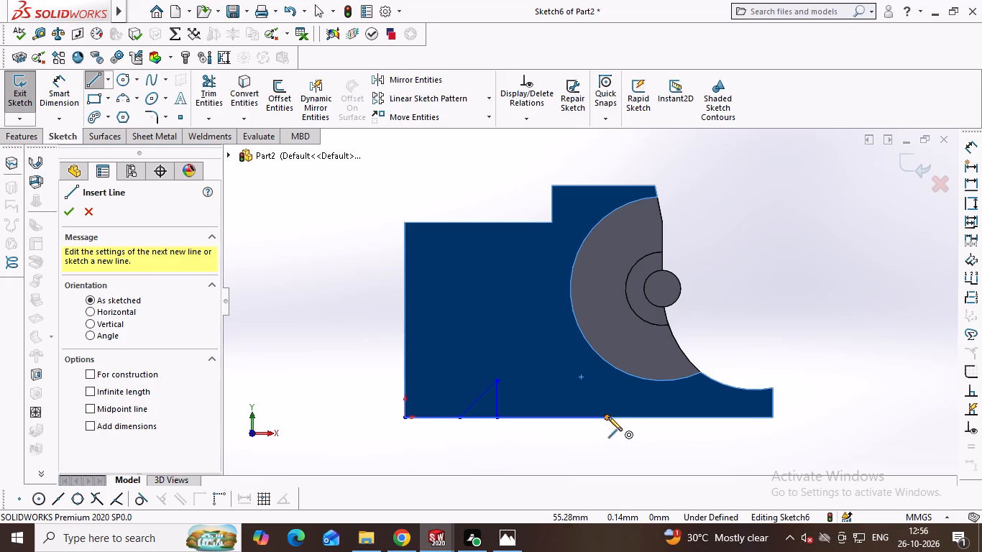
click(608, 417)
click(497, 381)
key(Escape)
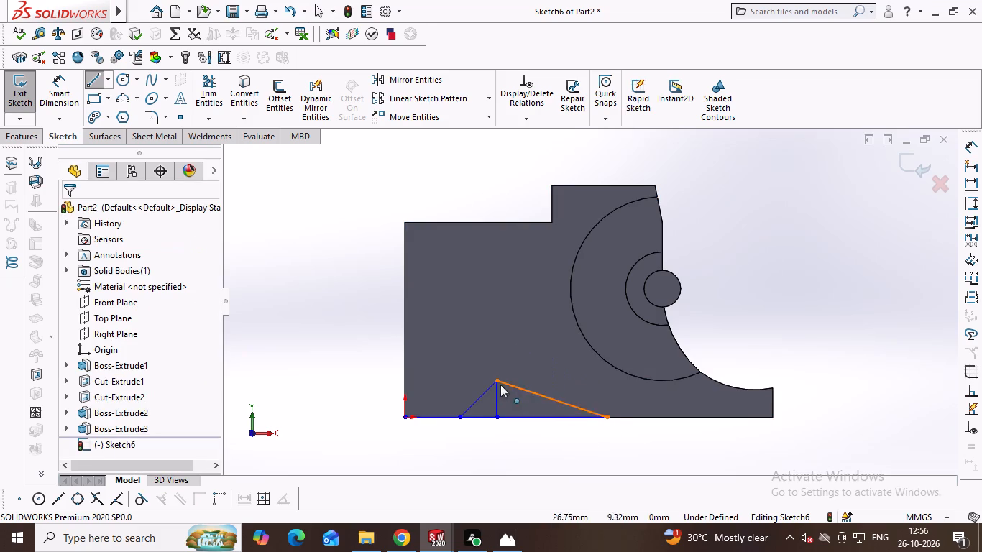
click(494, 390)
key(Delete)
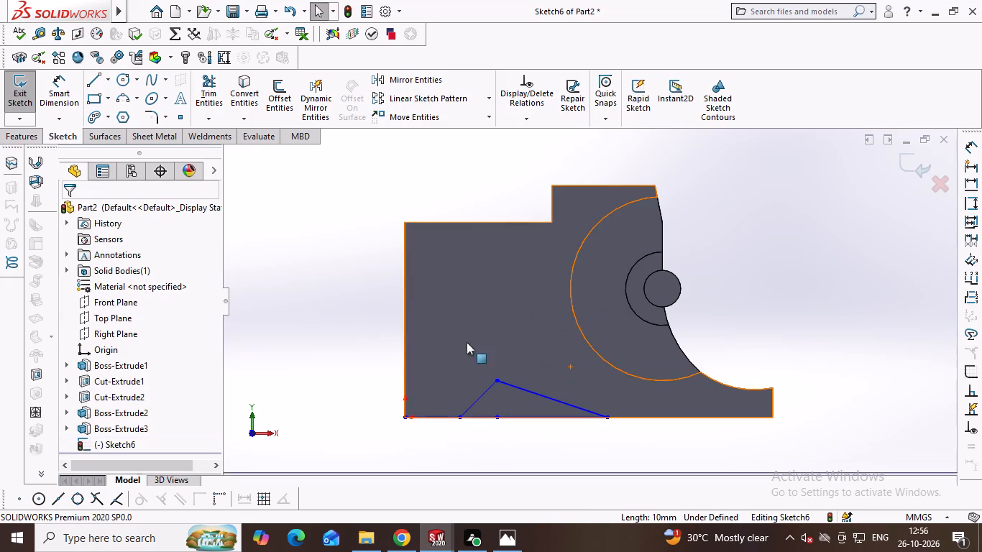
Apply a 10 mm sketch fillet to the upper corner of the notch profile.
click(151, 114)
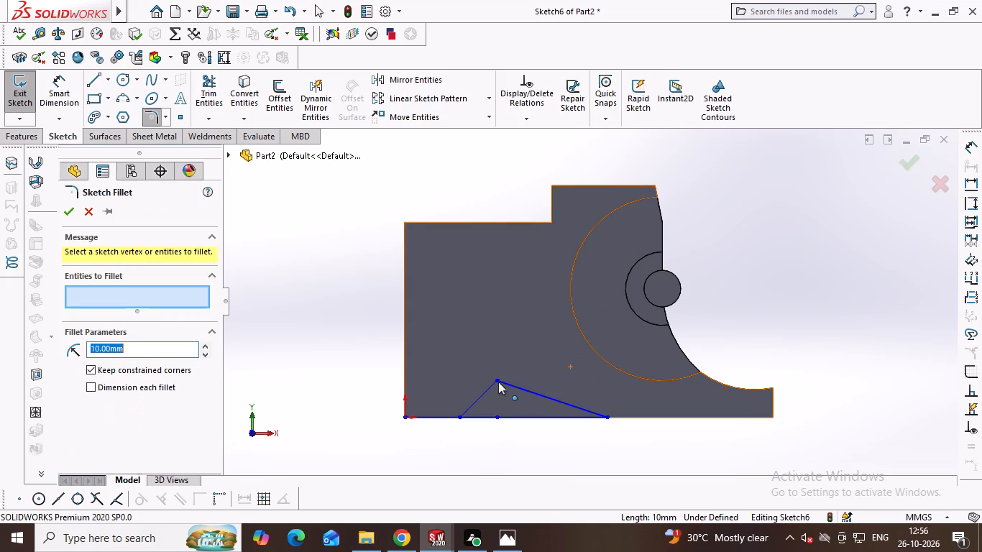
click(498, 381)
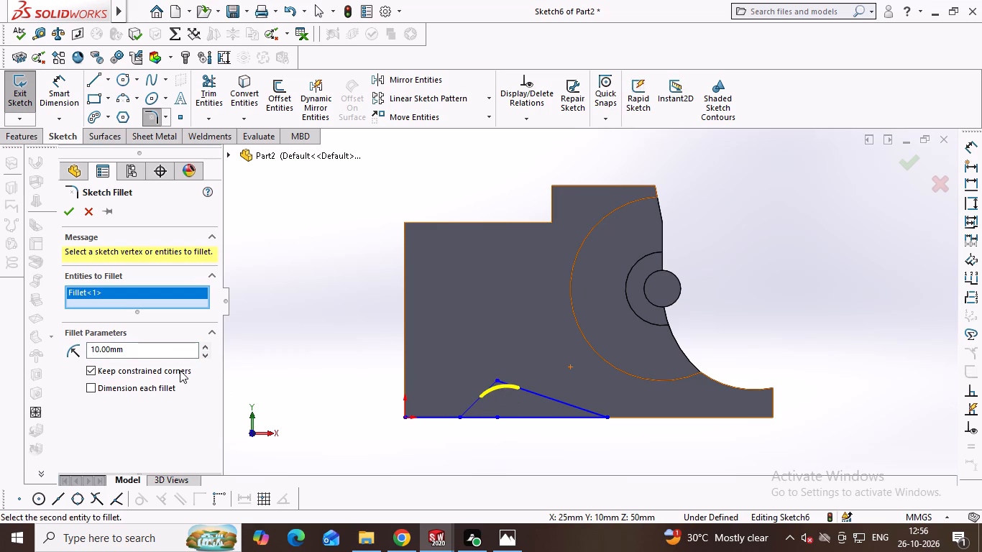
key(Return)
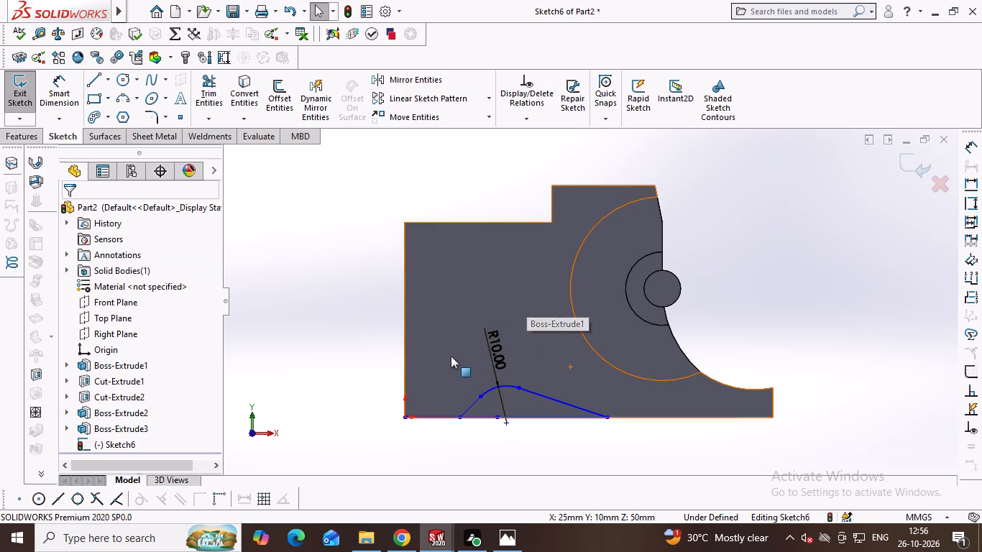
Cut-extrude the filleted notch contour Through All along the bracket's base.
click(35, 134)
key(alt+Tab)
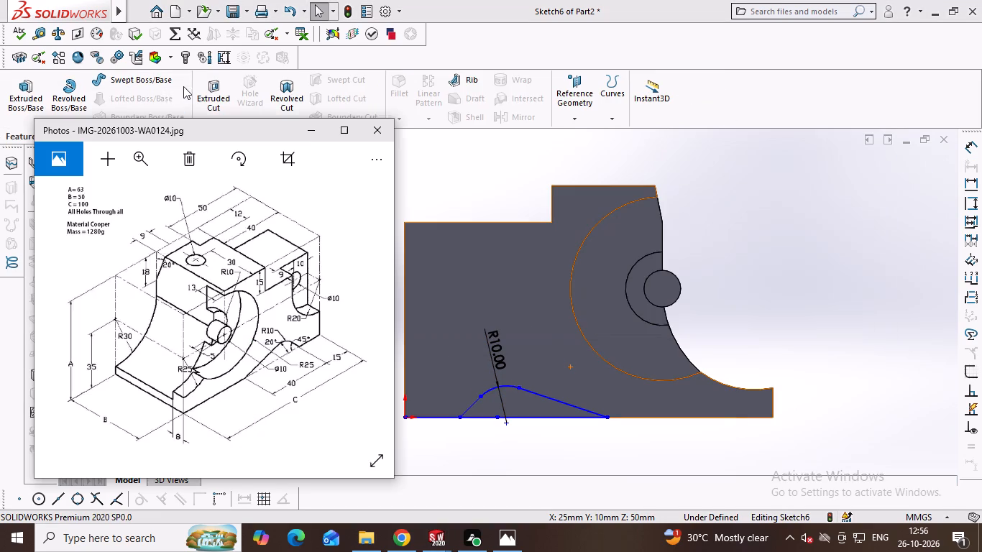
key(alt+Tab)
click(218, 88)
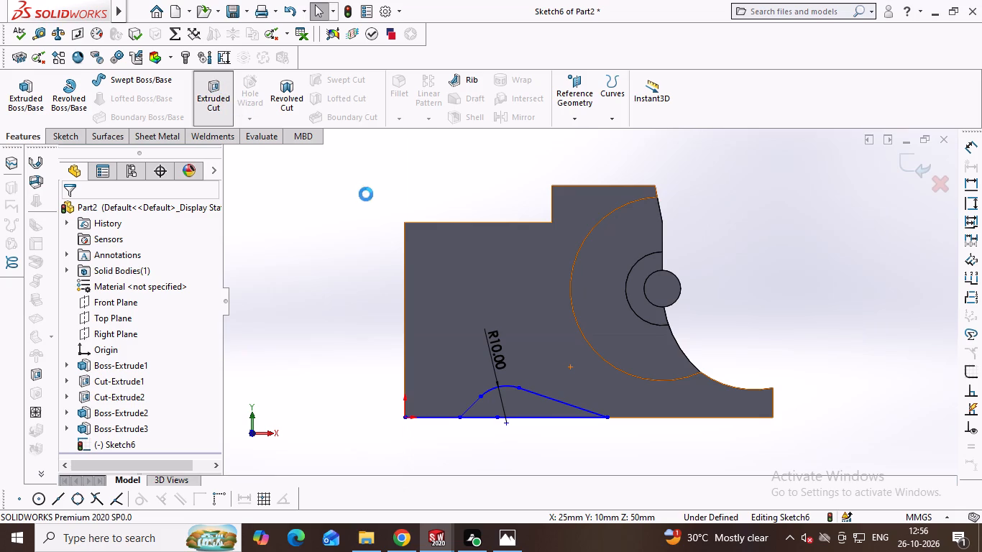
click(182, 291)
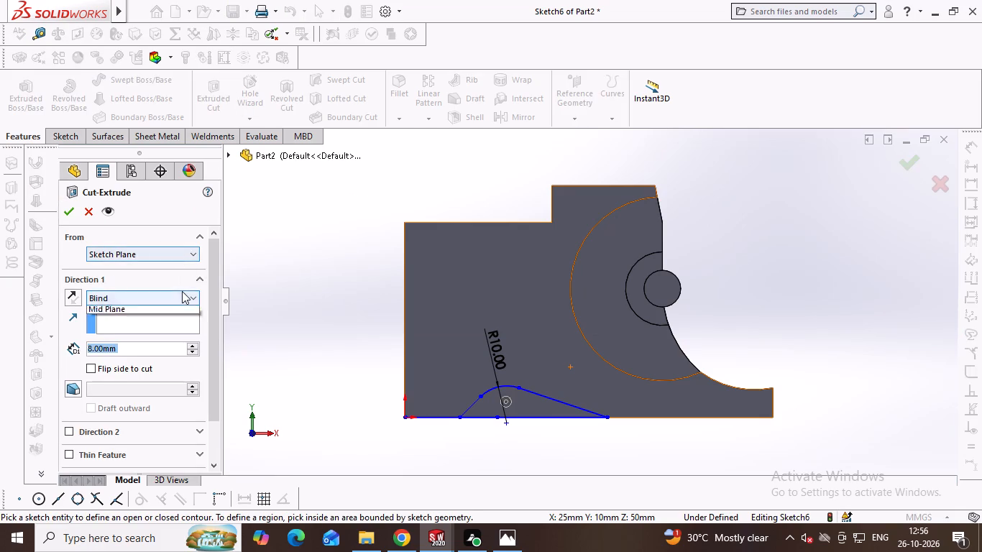
click(173, 318)
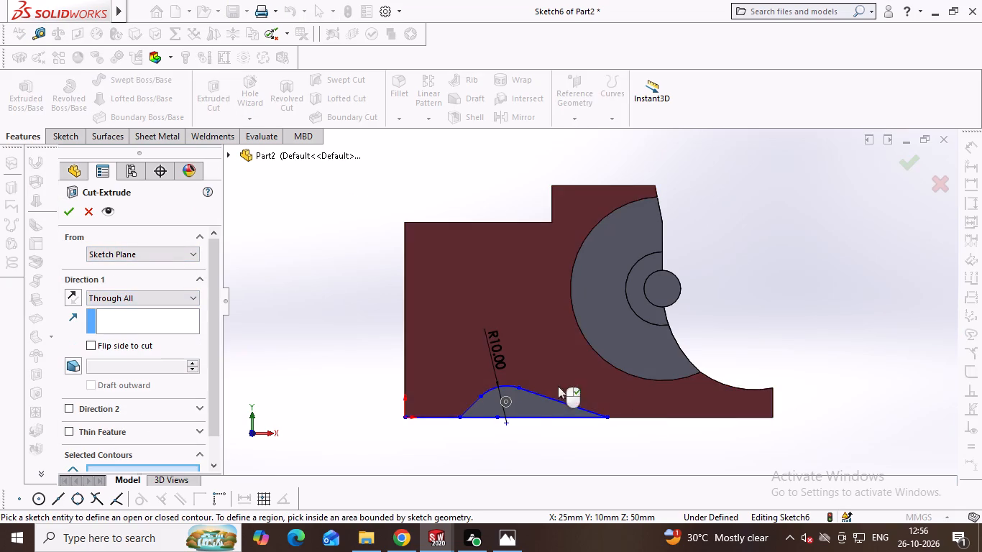
click(526, 400)
key(Return)
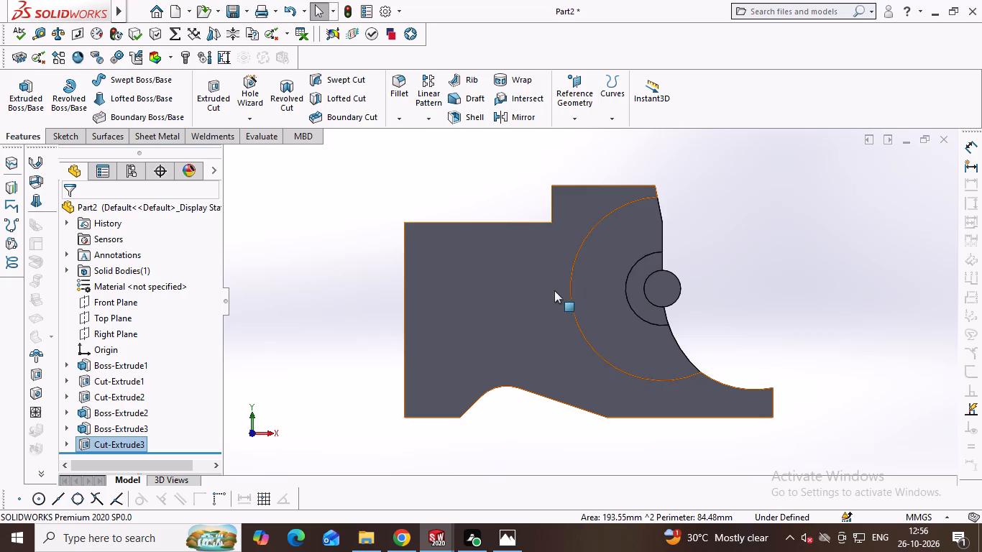
Consult the reference drawing and open a new sketch on the bracket's flat side face, viewed normal to it.
middle_drag(789, 256, 756, 272)
key(alt+Tab)
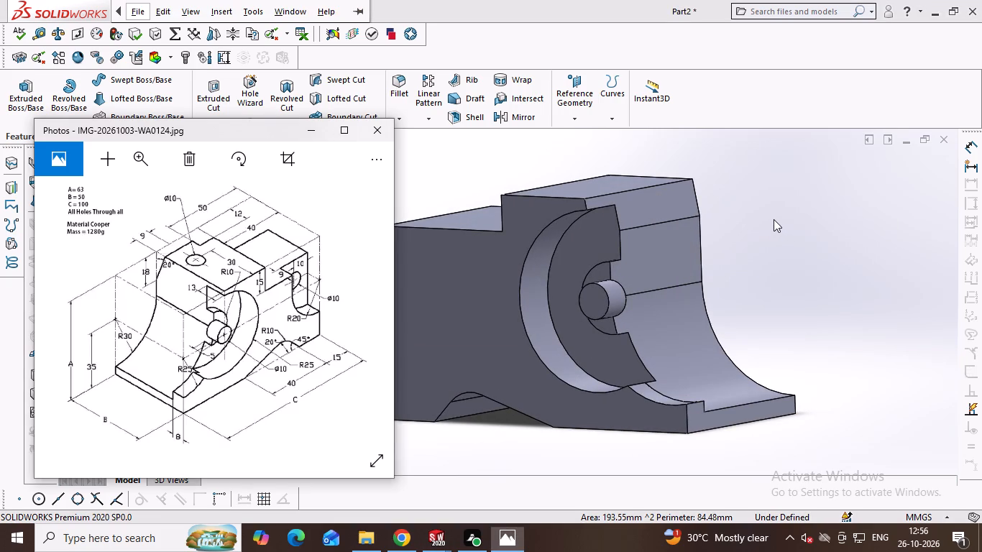
click(467, 292)
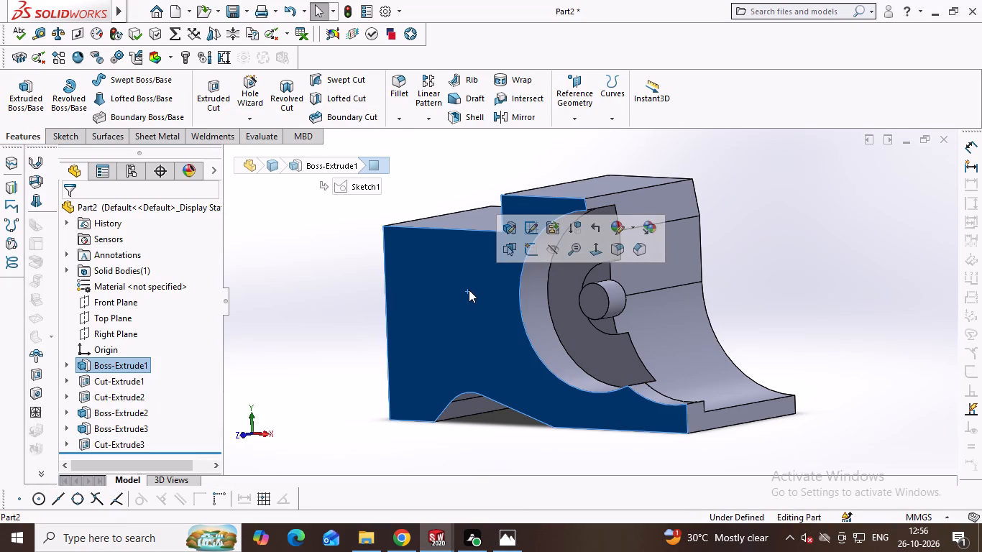
key(ctrl+8)
key(alt+Tab)
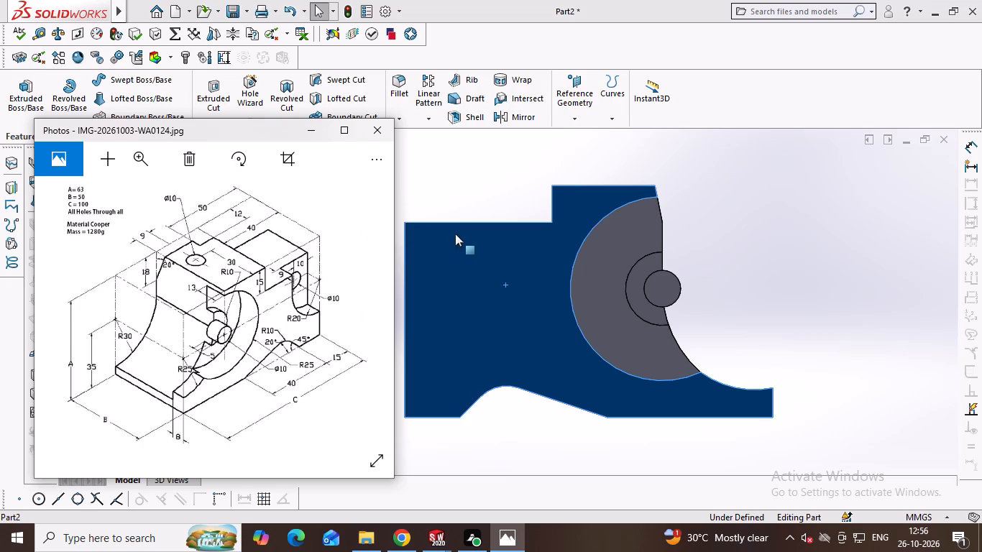
key(alt+Tab)
right_drag(463, 210, 365, 208)
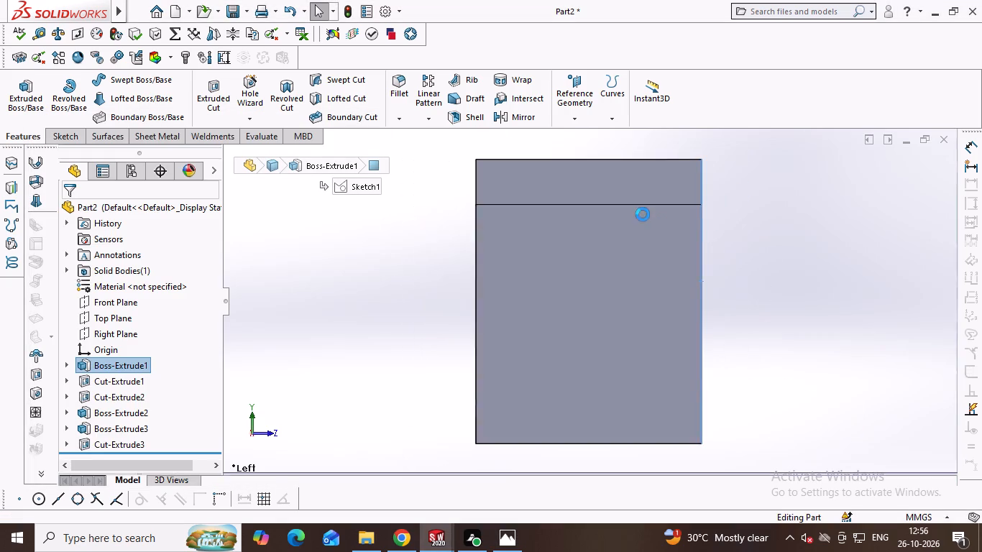
middle_drag(720, 200, 689, 203)
click(577, 260)
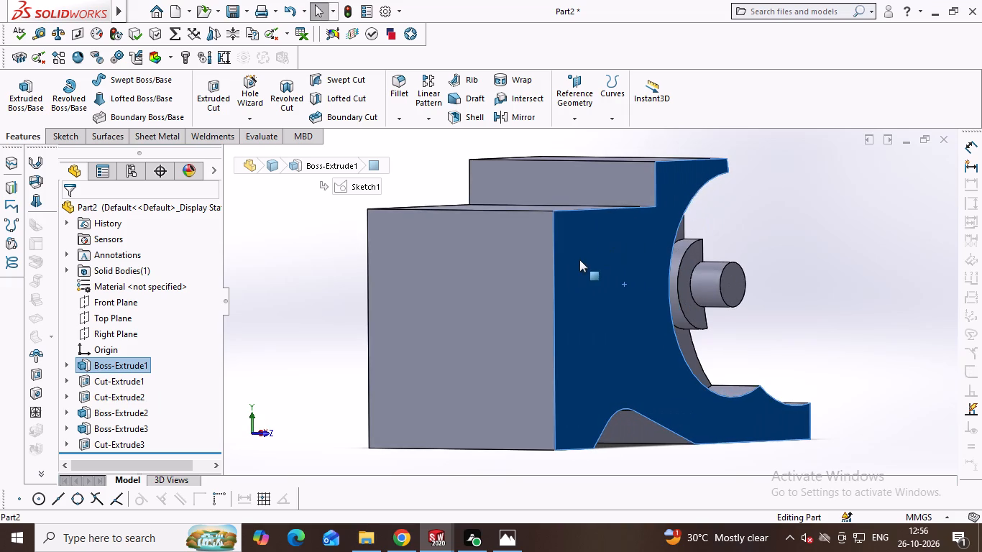
click(638, 222)
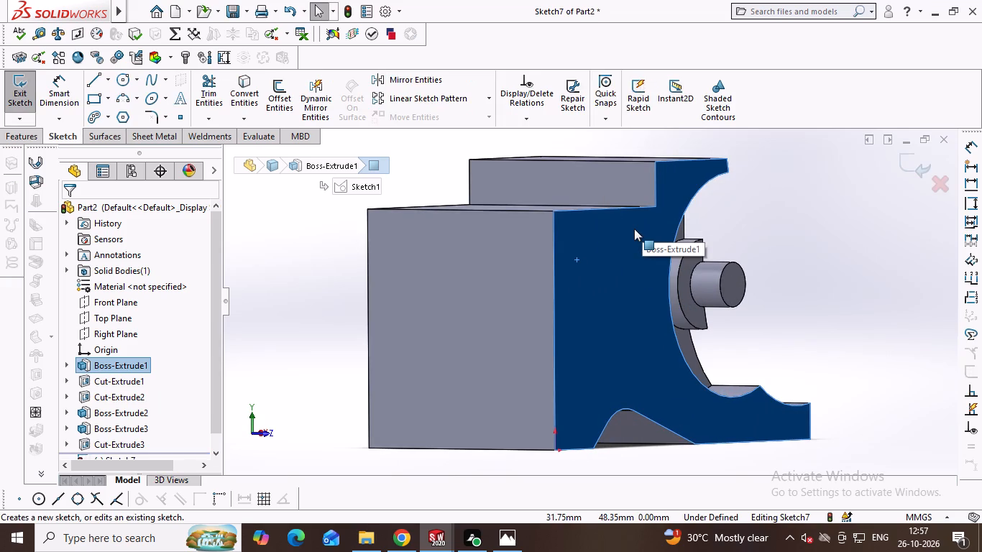
key(ctrl+8)
Sketch a 10 mm horizontal line along the lower top edge, starting from the upper corner of the bracket's back end.
right_drag(555, 219, 359, 226)
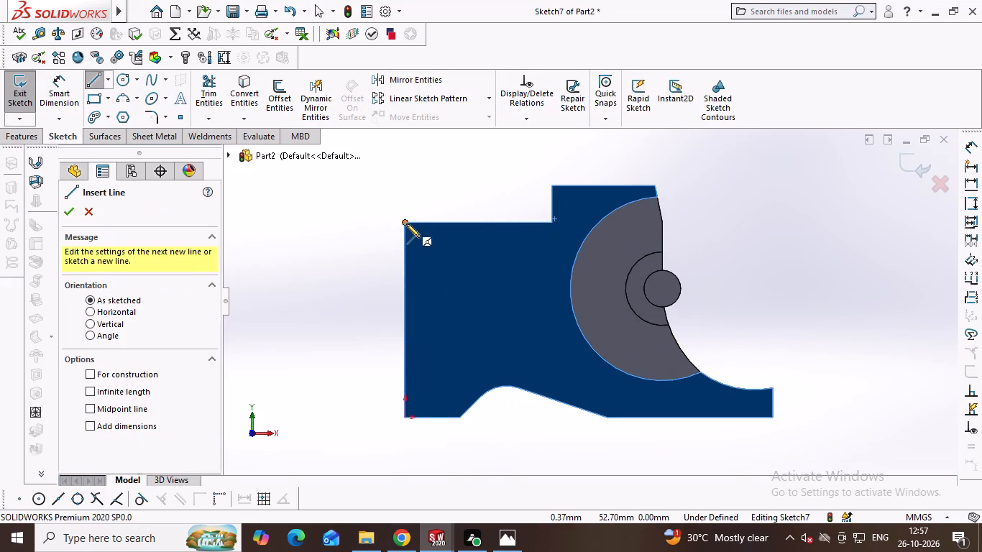
click(406, 224)
text(10)
key(Return)
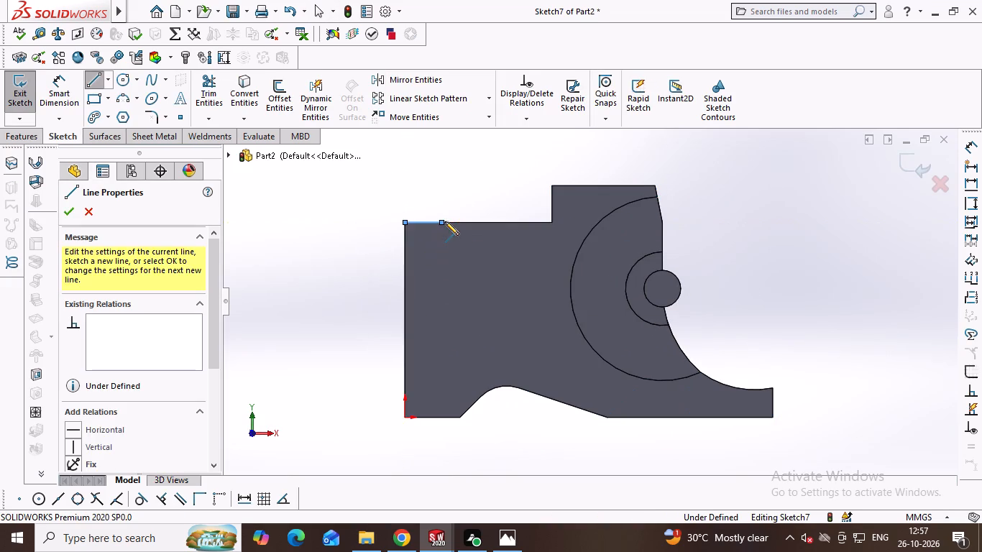
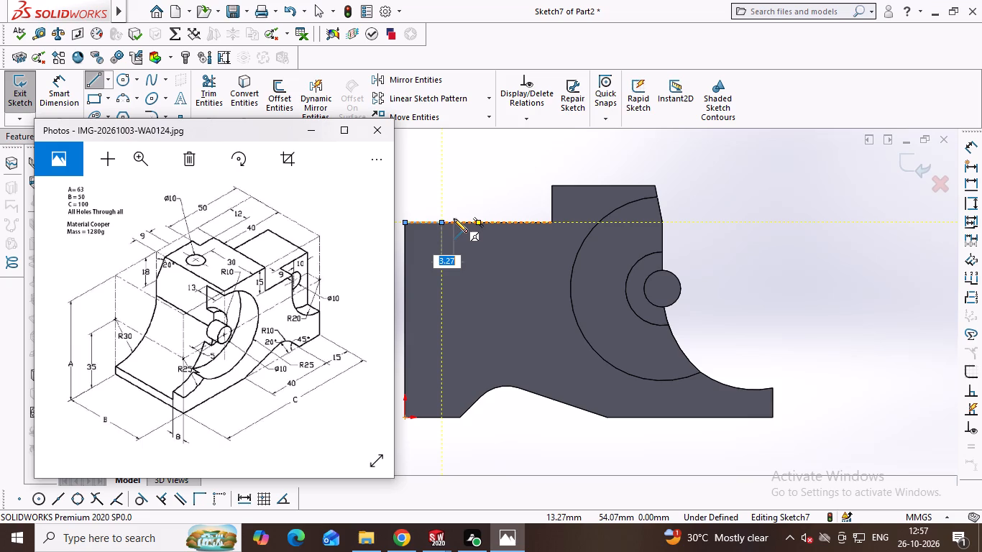
Undo the 10 mm line sketched along the lower top edge.
key(alt+Tab)
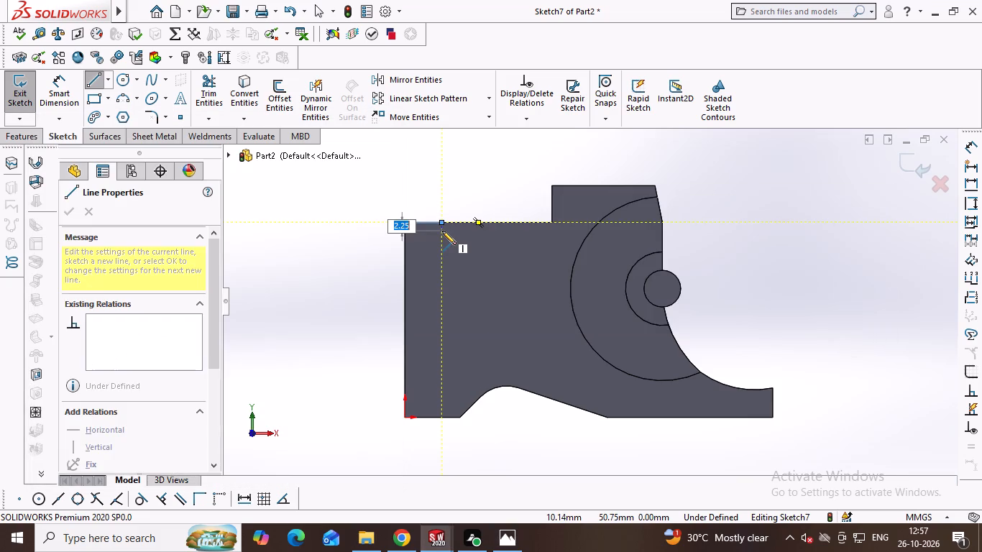
key(Escape)
key(ctrl+z)
key(ctrl+x)
key(ctrl+s)
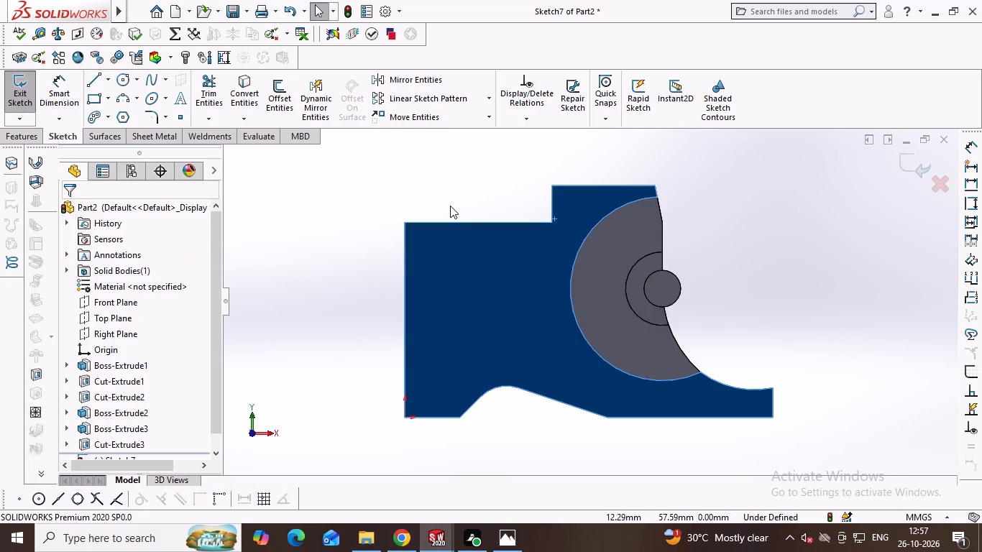
Sketch a 70 mm horizontal line from the centre of the small circular boss to the bracket's vertical back edge.
click(584, 266)
right_drag(753, 212, 713, 202)
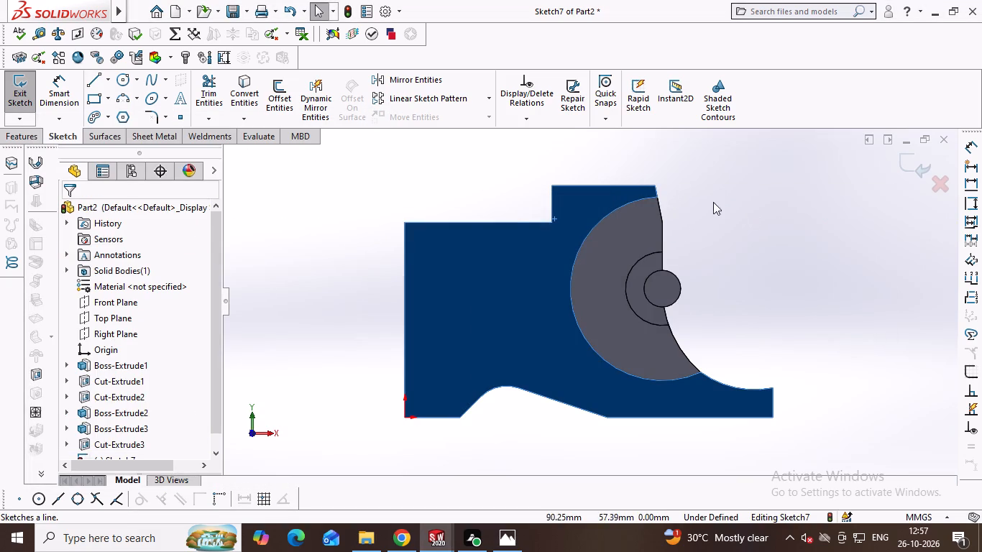
right_drag(713, 202, 515, 224)
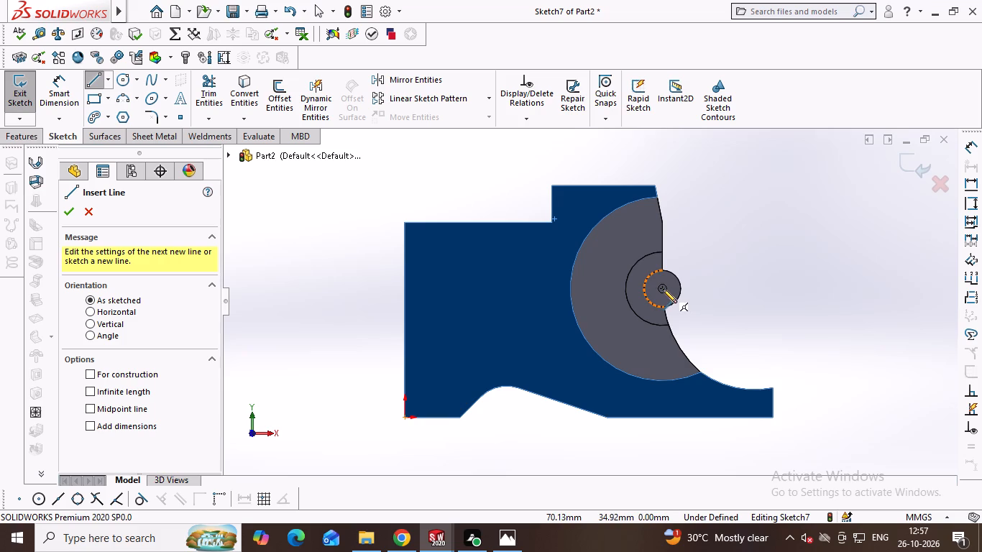
click(663, 289)
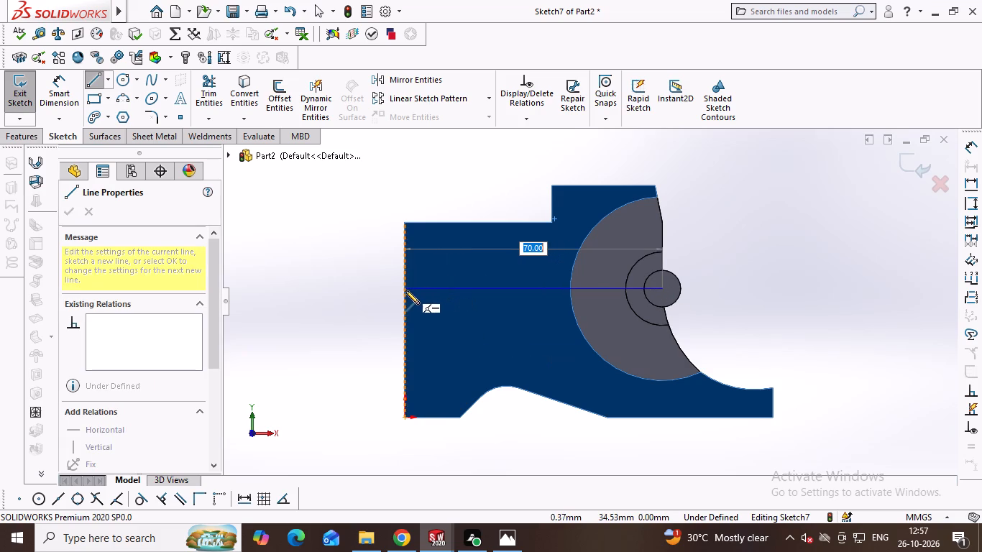
click(405, 290)
key(Escape)
Check the reference drawing and sketch a 20 mm radius circle centred where the horizontal line meets the back edge.
right_drag(404, 273, 403, 276)
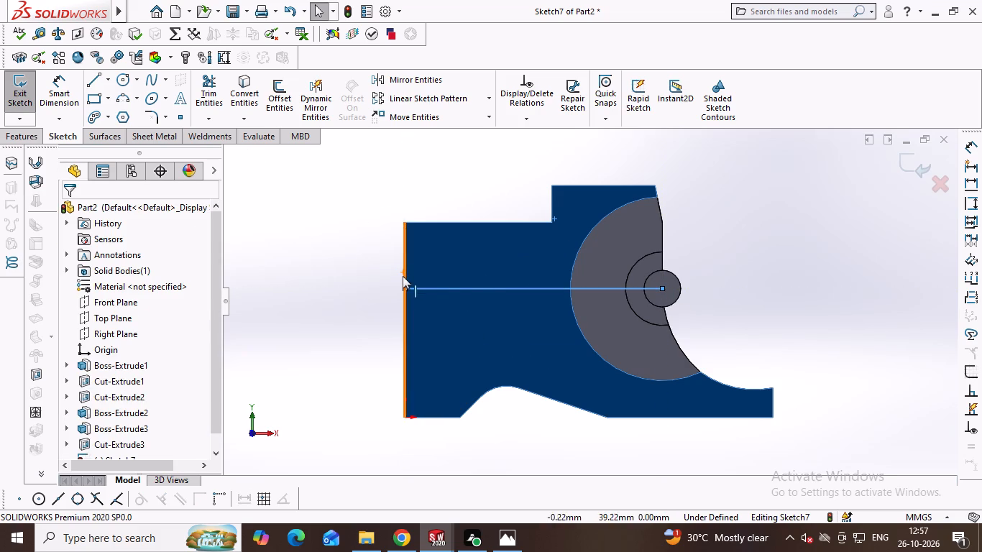
right_drag(403, 276, 496, 276)
click(405, 287)
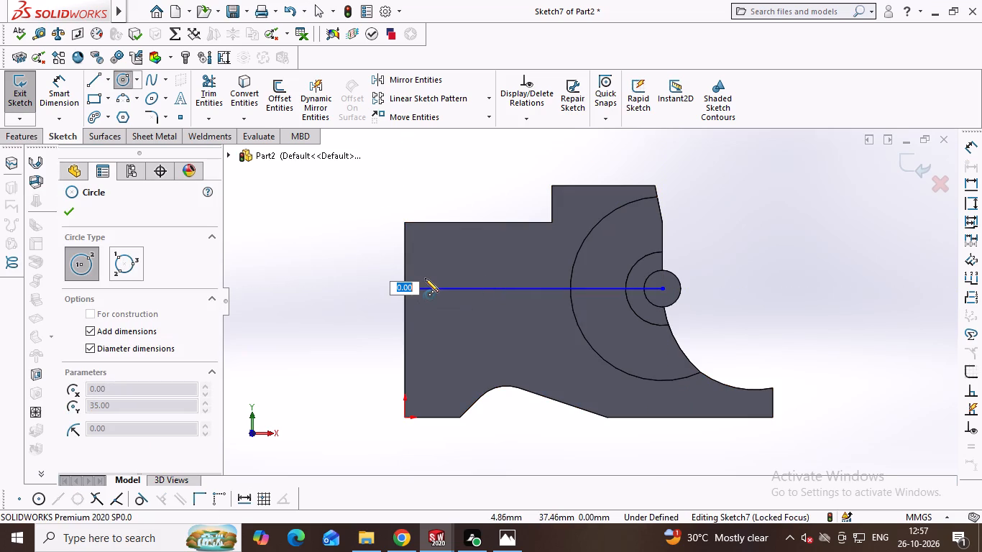
key(alt+Tab)
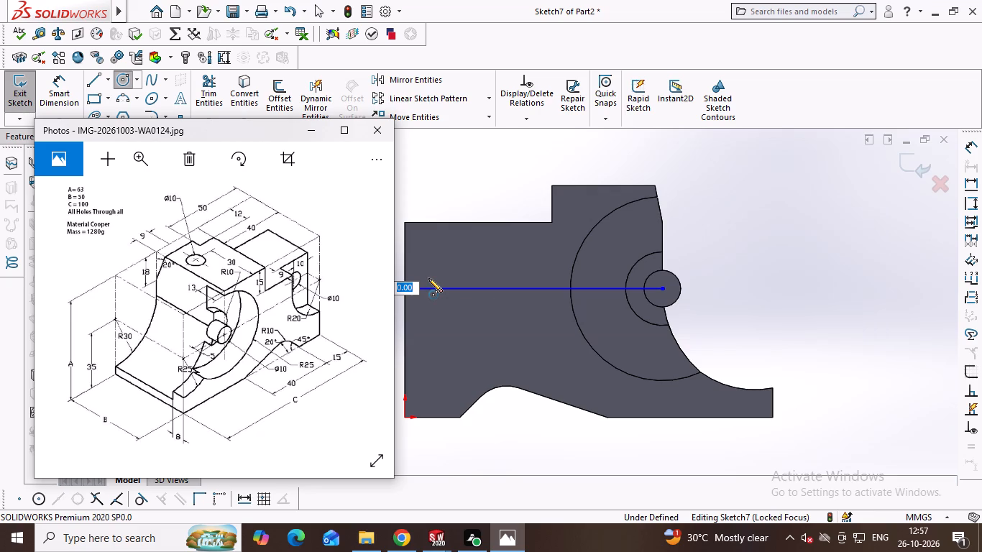
key(alt+Tab)
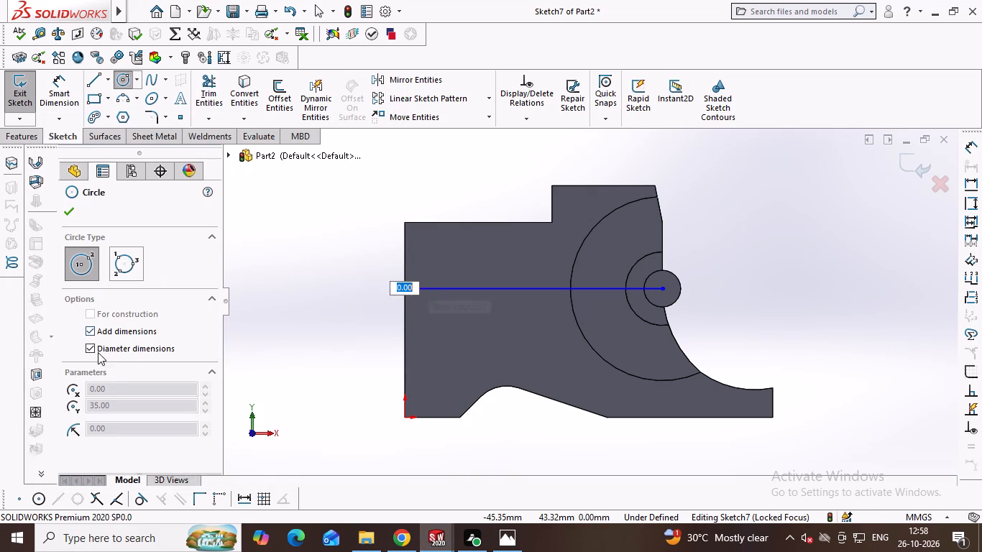
click(88, 350)
key(Escape)
right_drag(363, 270, 478, 276)
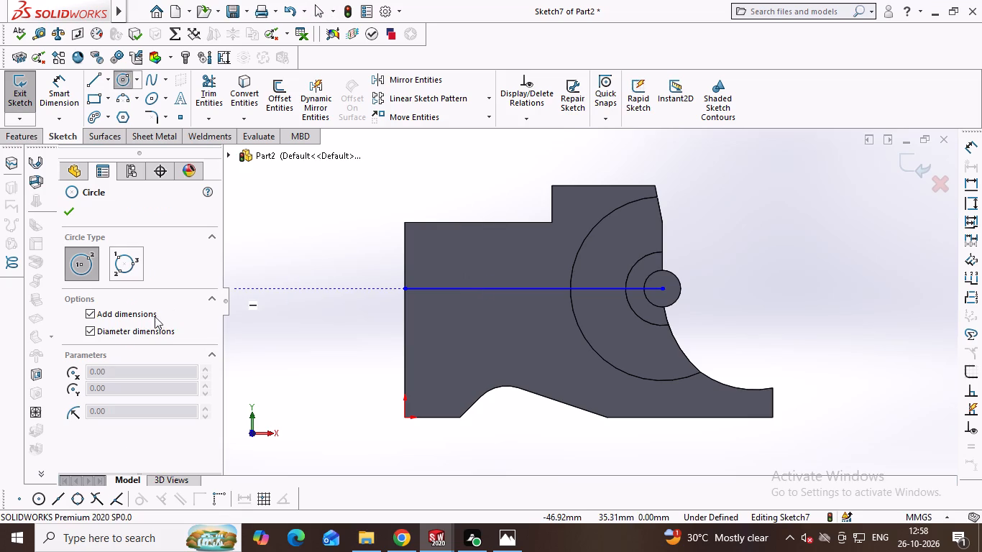
click(91, 334)
click(405, 290)
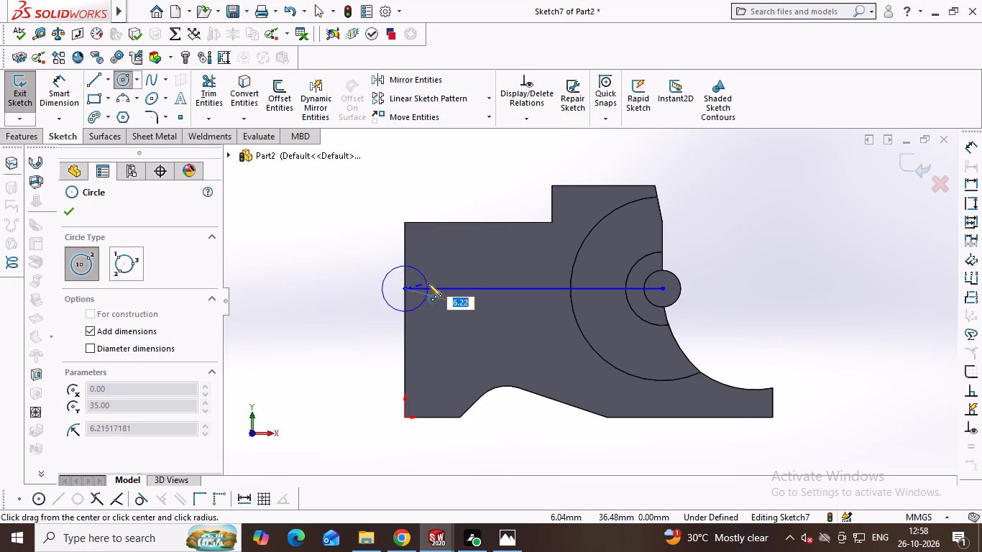
text(20)
key(Return)
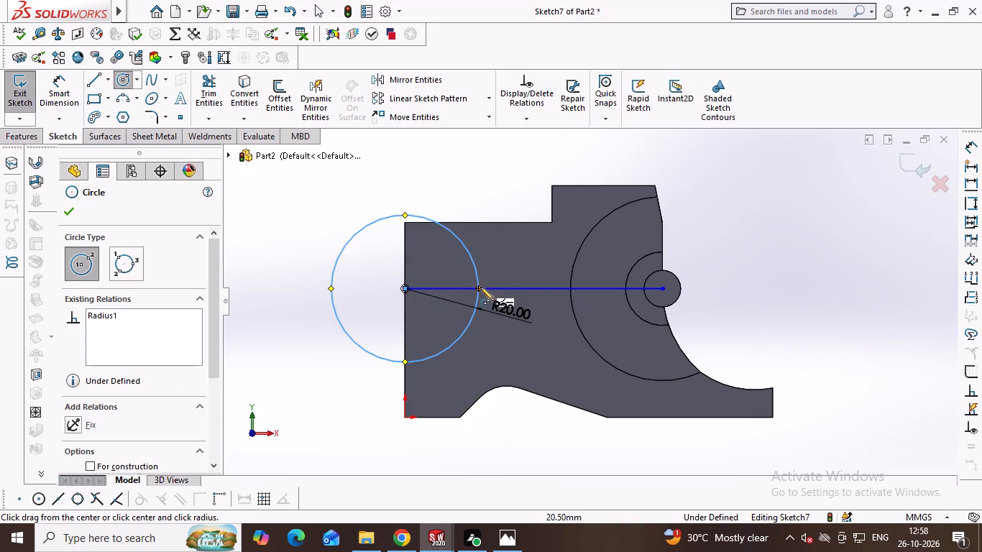
Sketch a vertical line from the circle's crossing with the horizontal line up to the lower top edge, and check the reference drawing.
right_drag(536, 262, 423, 280)
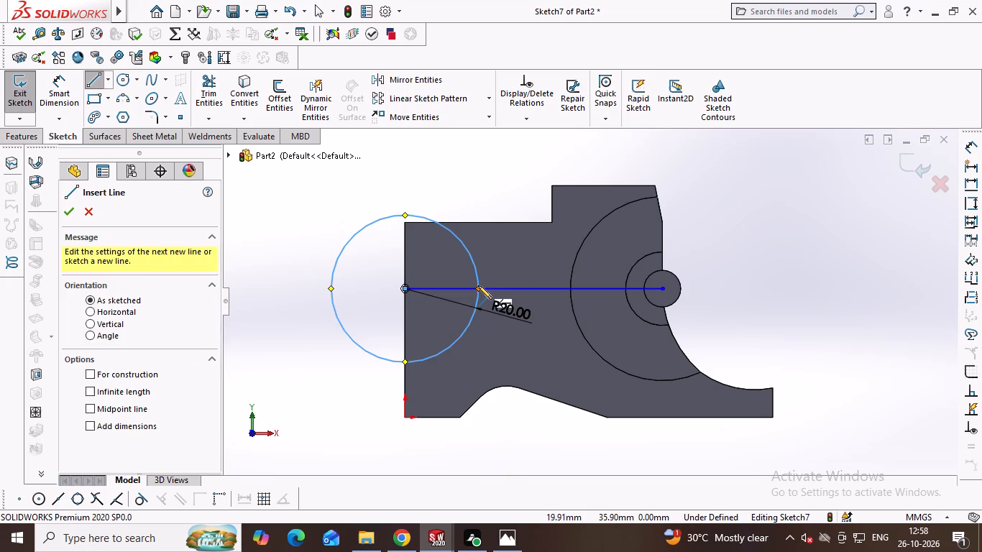
click(478, 288)
click(479, 222)
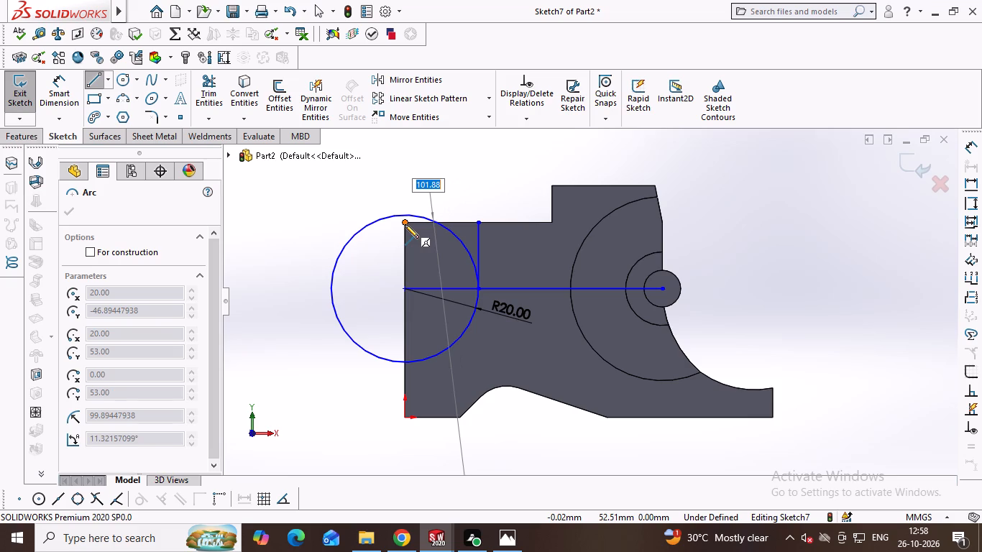
key(alt+Tab)
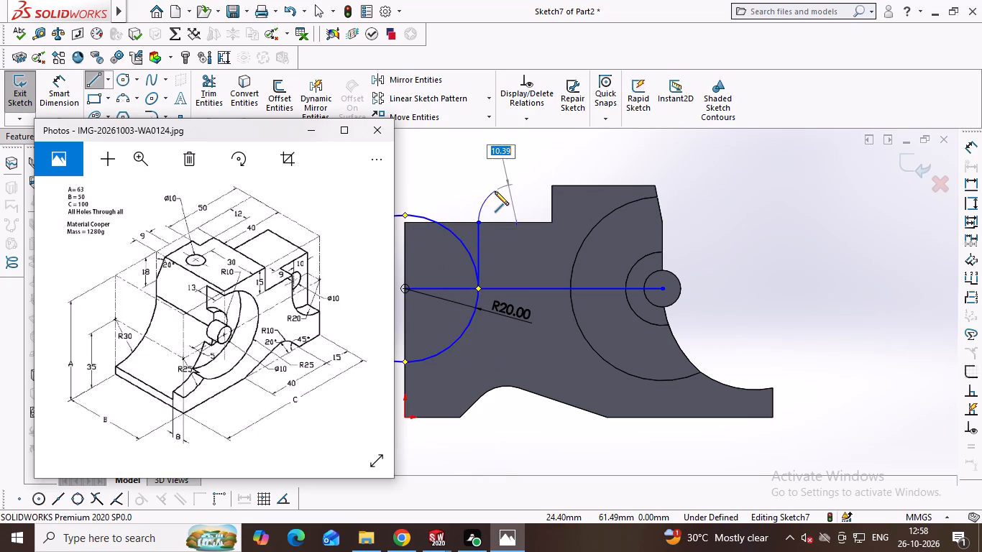
key(Escape)
key(alt+Tab)
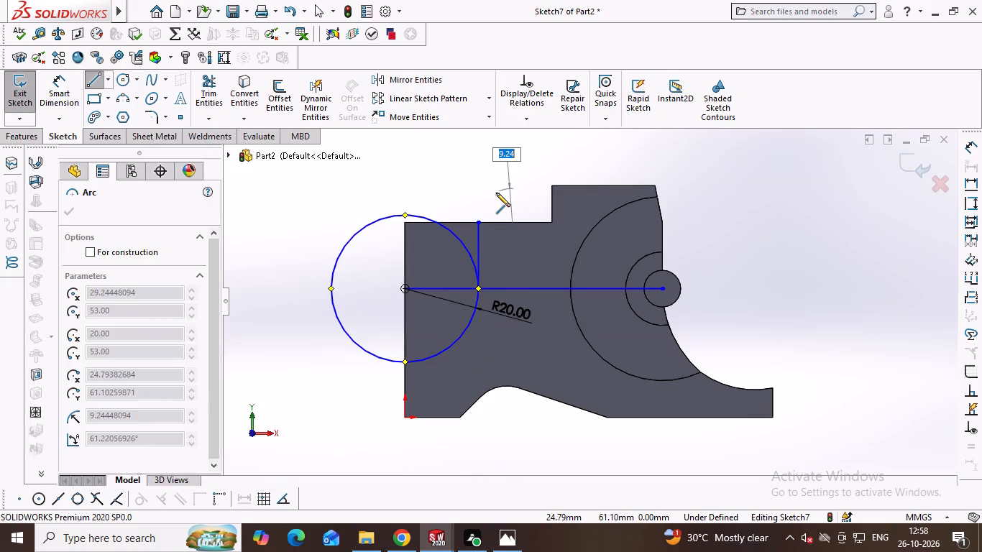
key(Escape)
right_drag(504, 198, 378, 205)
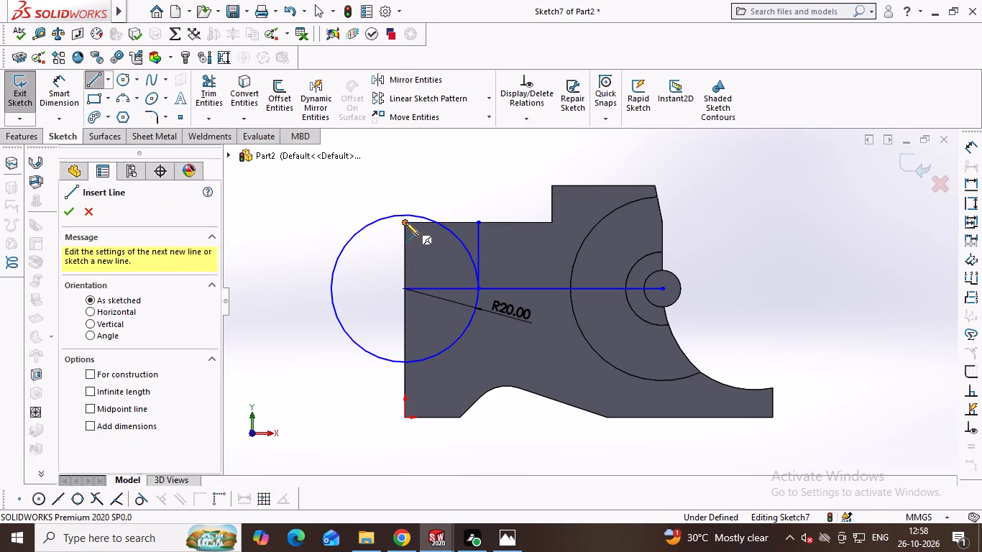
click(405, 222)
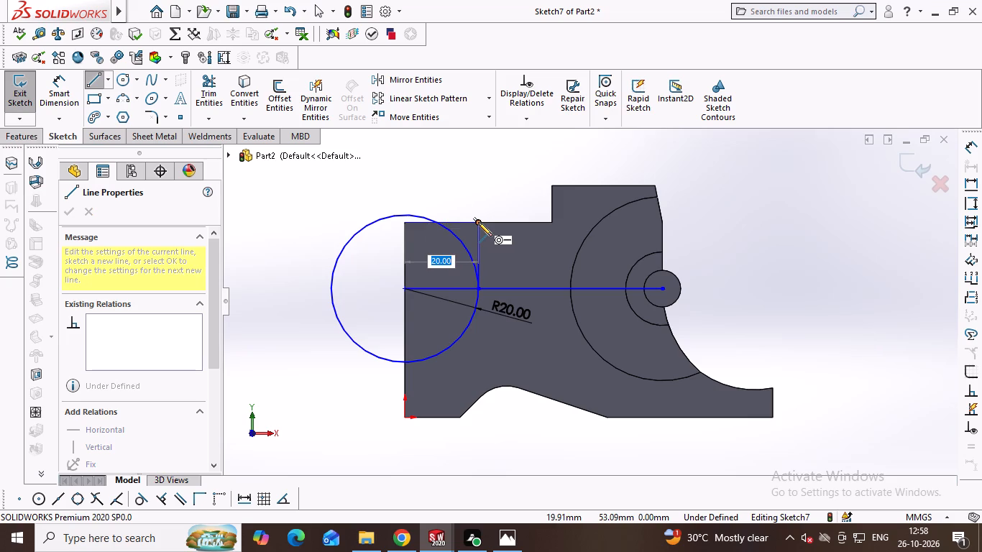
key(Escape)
Cut-extrude the two quarter-circle regions and the adjoining corner region inside the side face to a blind depth of 9 mm.
key(alt+Tab)
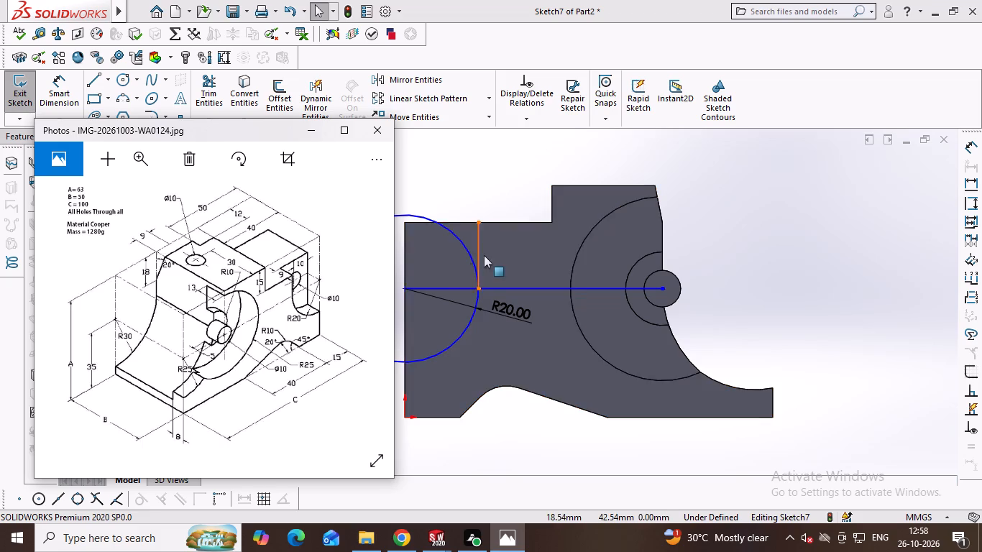
key(alt+Tab)
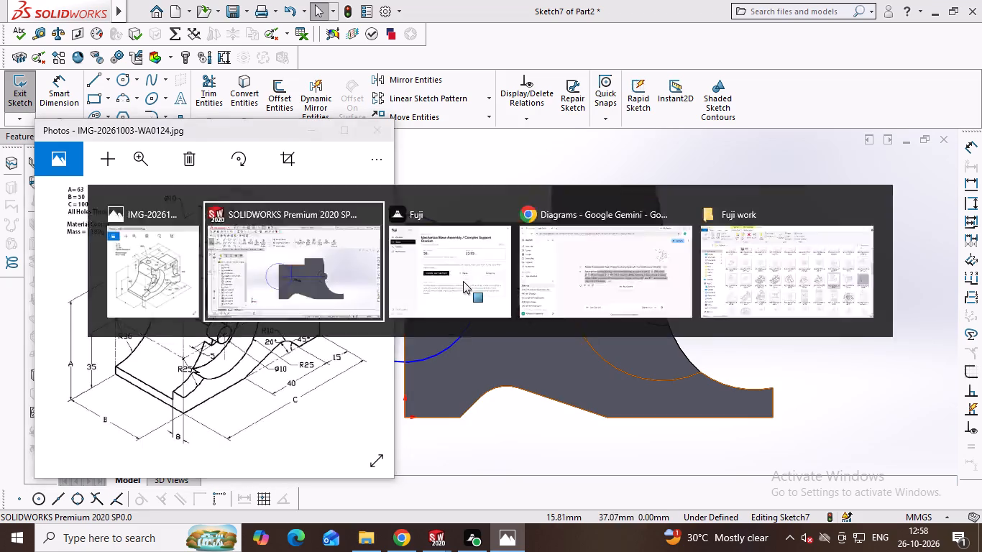
click(26, 131)
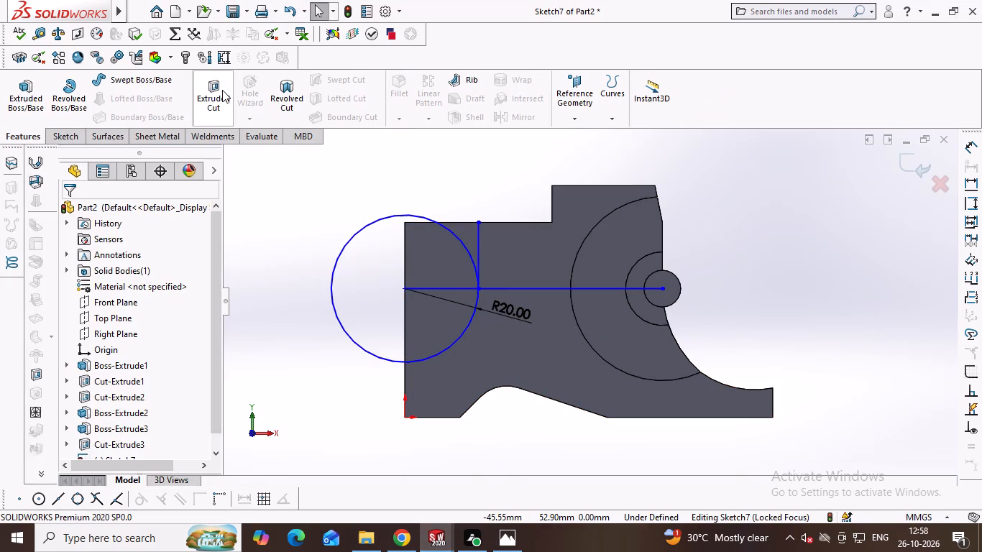
click(222, 89)
click(445, 257)
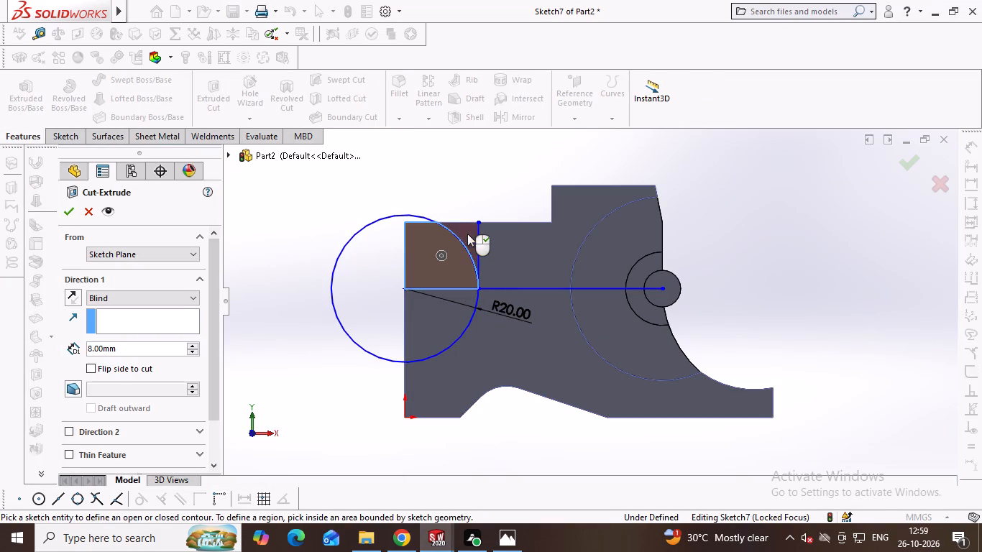
click(467, 234)
click(436, 324)
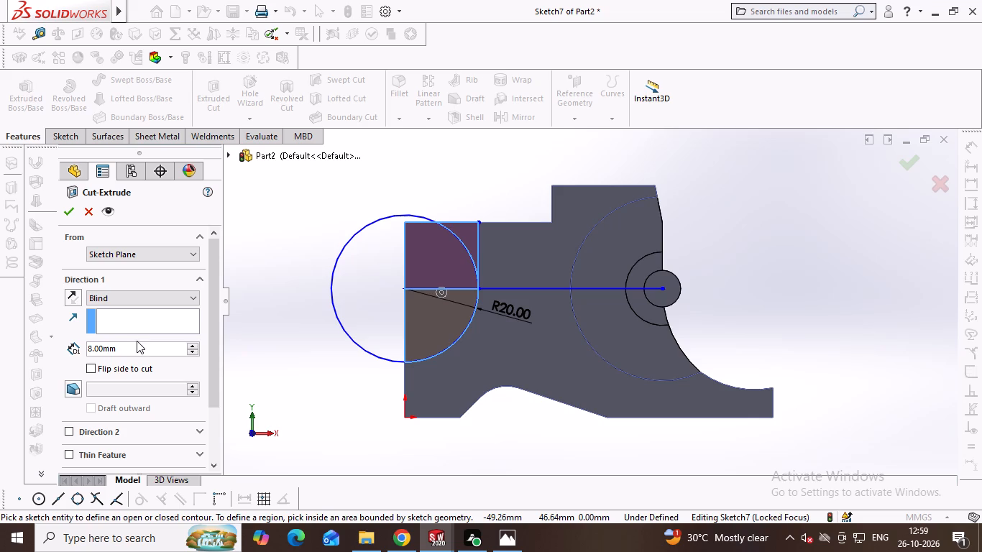
double_click(132, 346)
key(9)
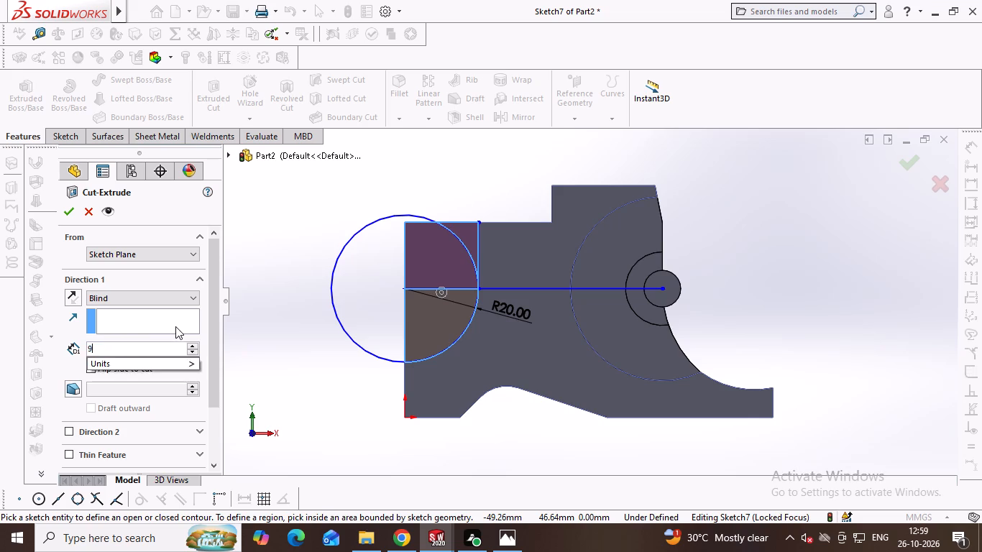
key(Return)
key(Return)
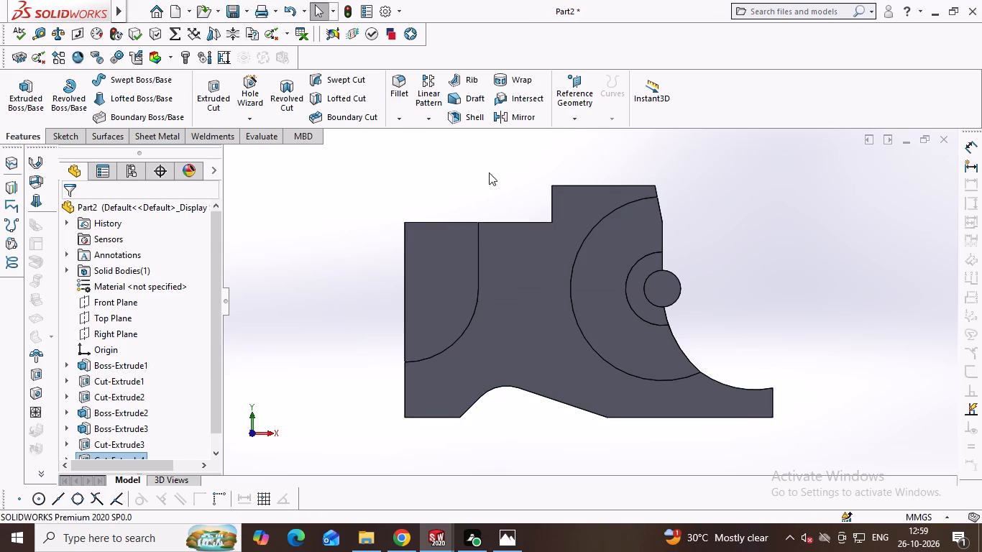
Open a new sketch on the recess floor, sketch a 10 mm horizontal line from its upper back corner, and check the reference drawing.
click(441, 275)
click(500, 234)
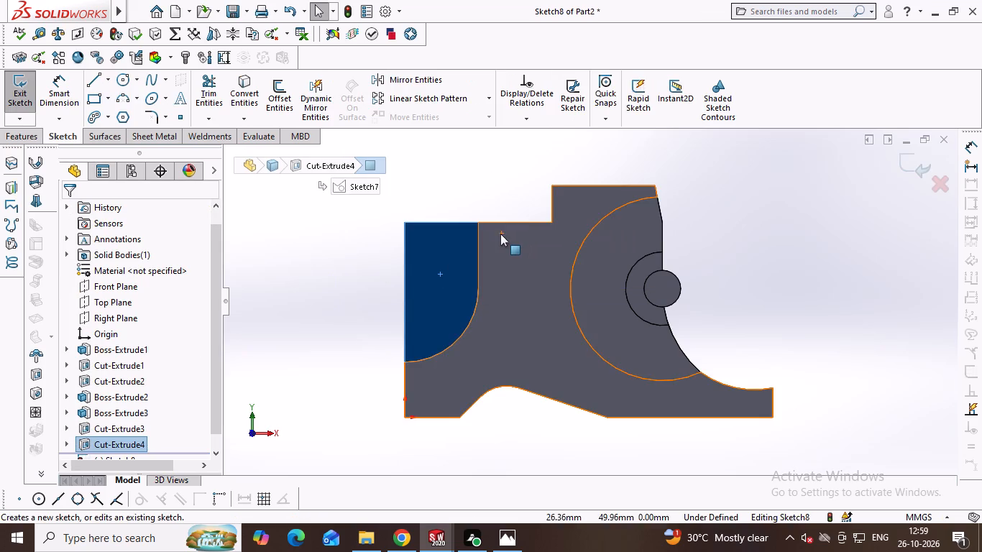
right_drag(490, 197, 395, 208)
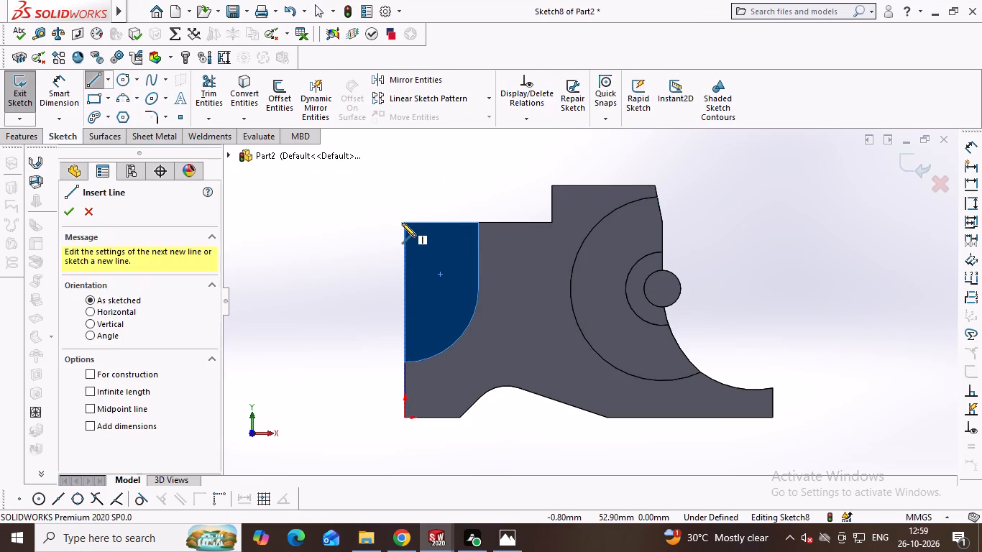
click(405, 223)
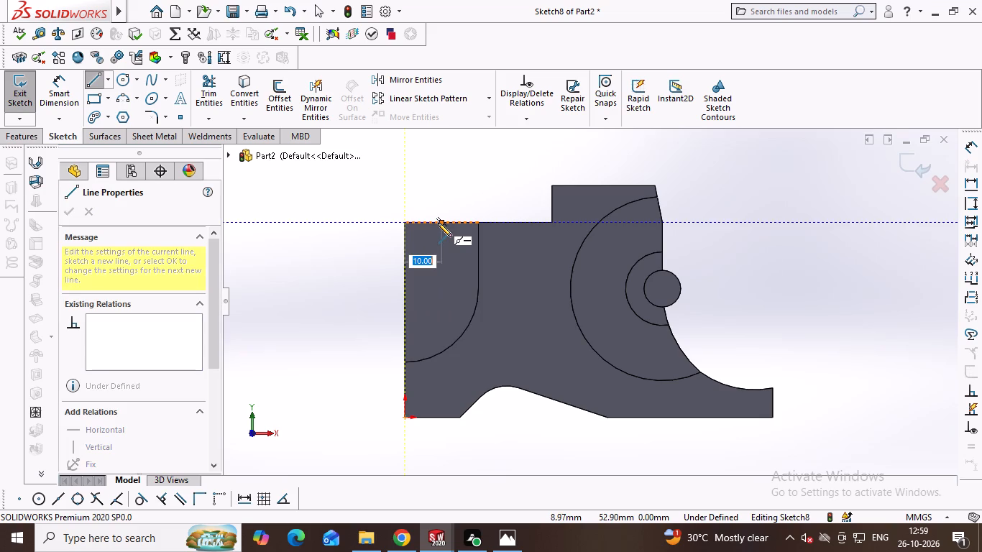
click(438, 223)
key(alt+Tab)
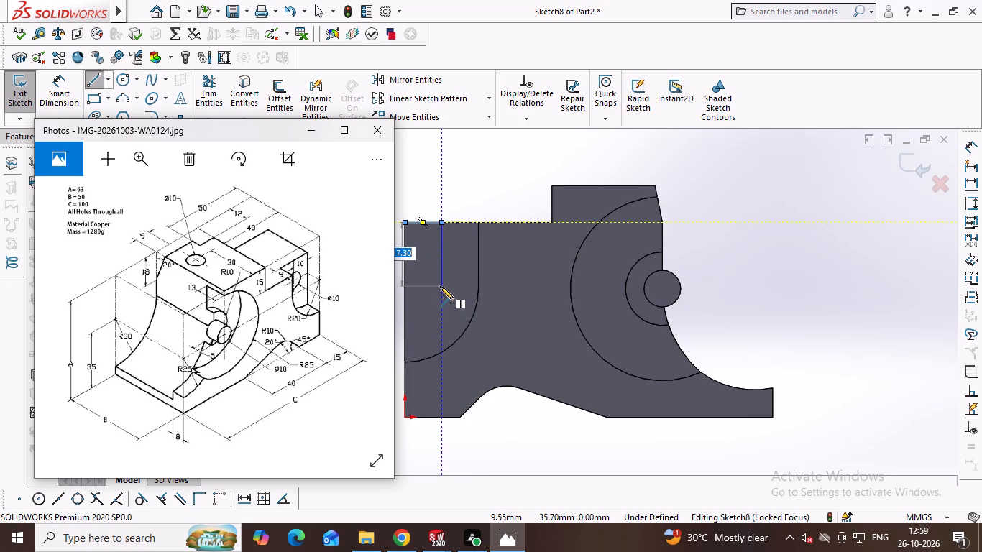
key(Escape)
key(alt+Tab)
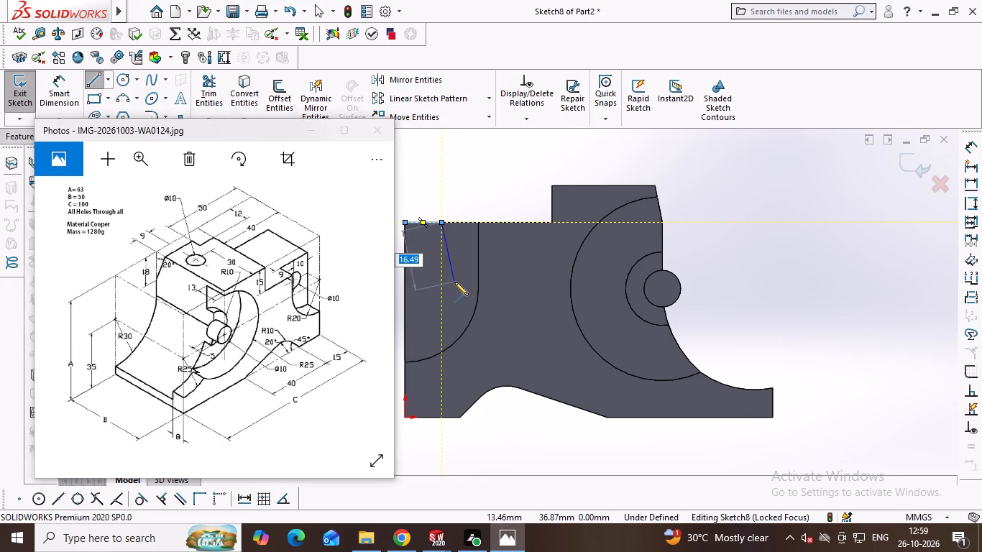
key(Escape)
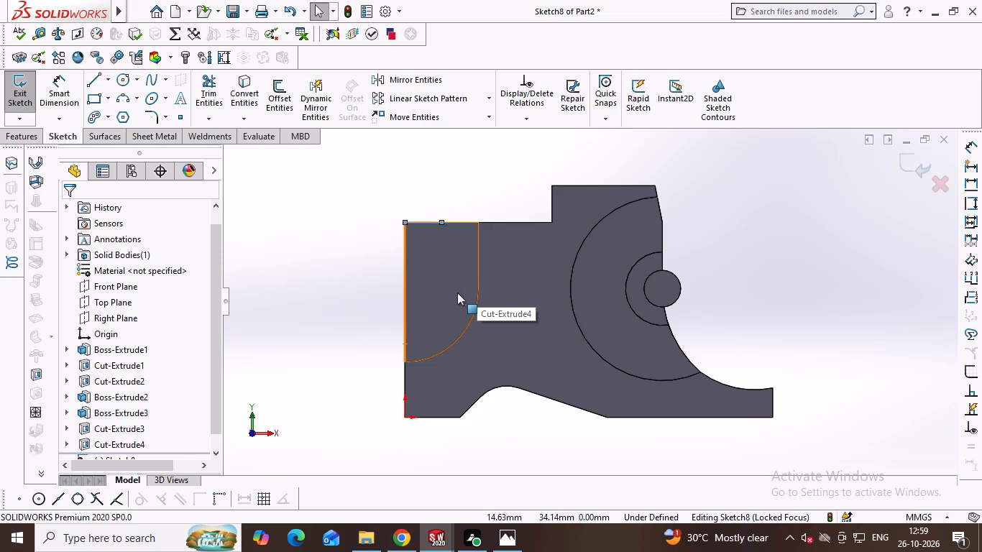
Sketch a 10 mm horizontal line inward from the recess's arc tangent point and a vertical line up to the top line's free end.
right_drag(459, 284, 400, 290)
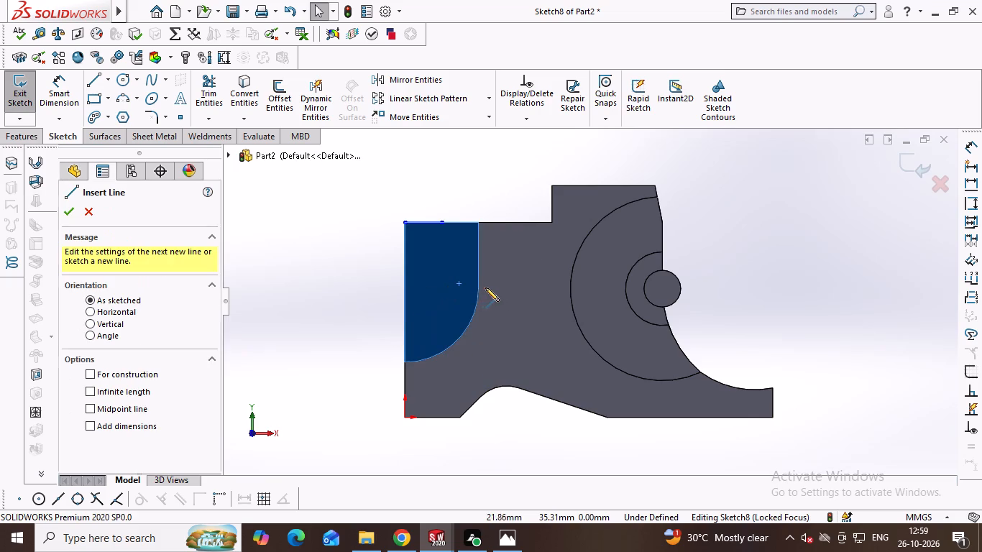
click(477, 287)
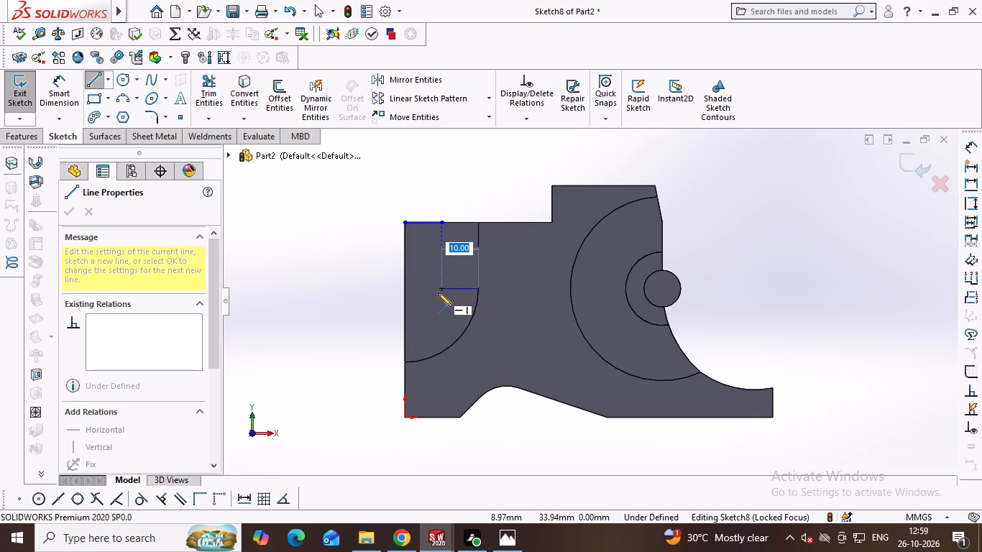
click(442, 293)
click(441, 223)
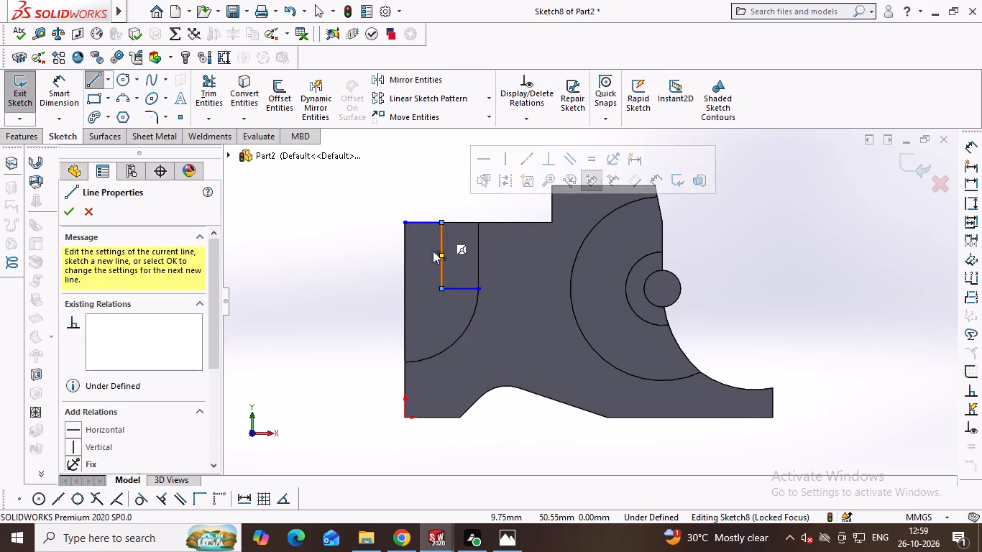
Sketch a circle of 5 mm radius centred where the vertical line meets the lower 10 mm line, checking the reference drawing.
right_drag(413, 277, 486, 275)
click(441, 285)
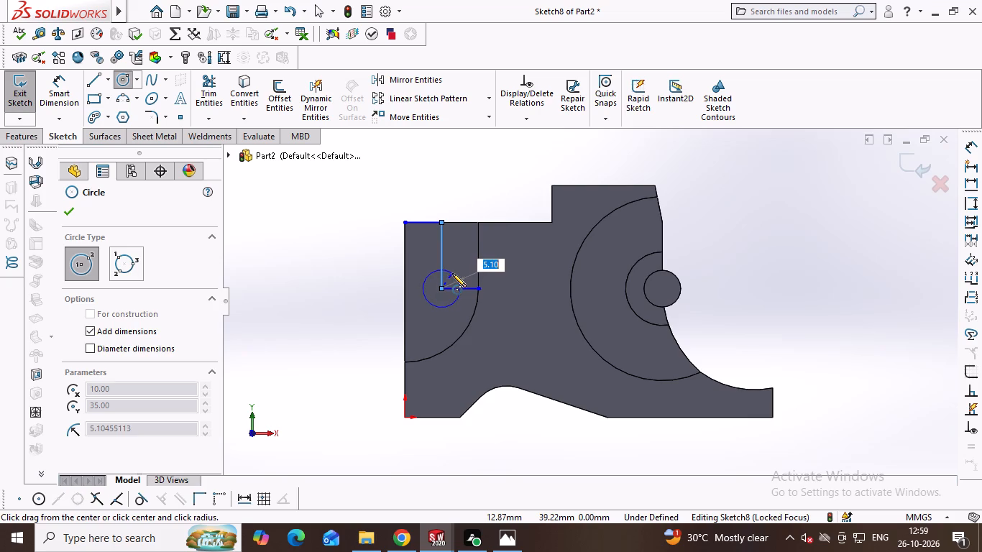
key(alt+Tab)
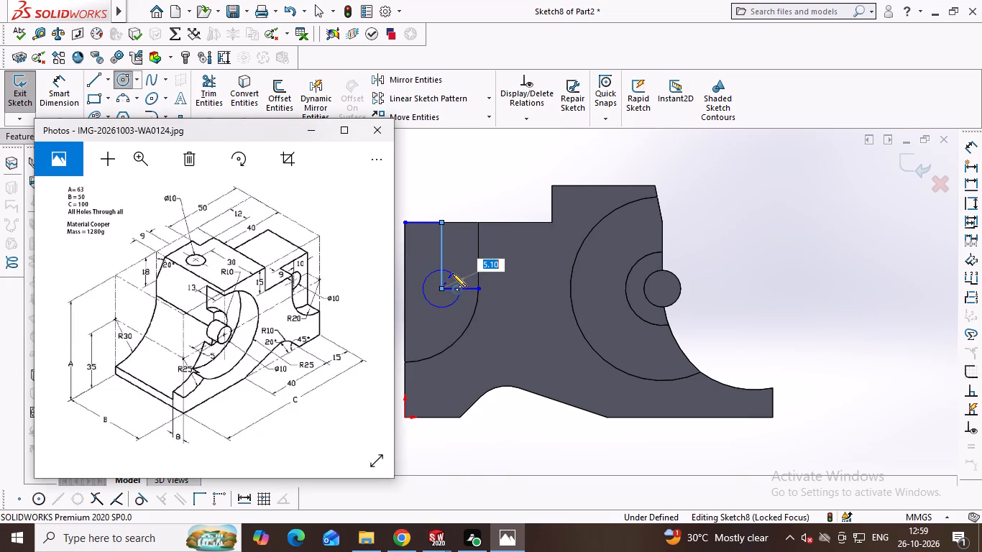
key(alt+Tab)
key(5)
key(Return)
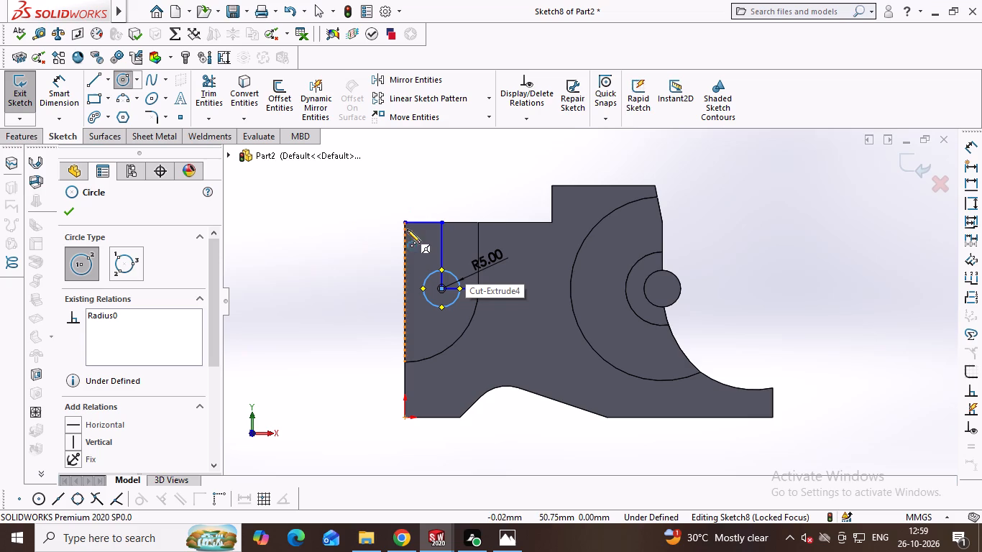
Cut-extrude the whole circle region on the recess floor with the Through All end condition.
click(26, 135)
click(200, 80)
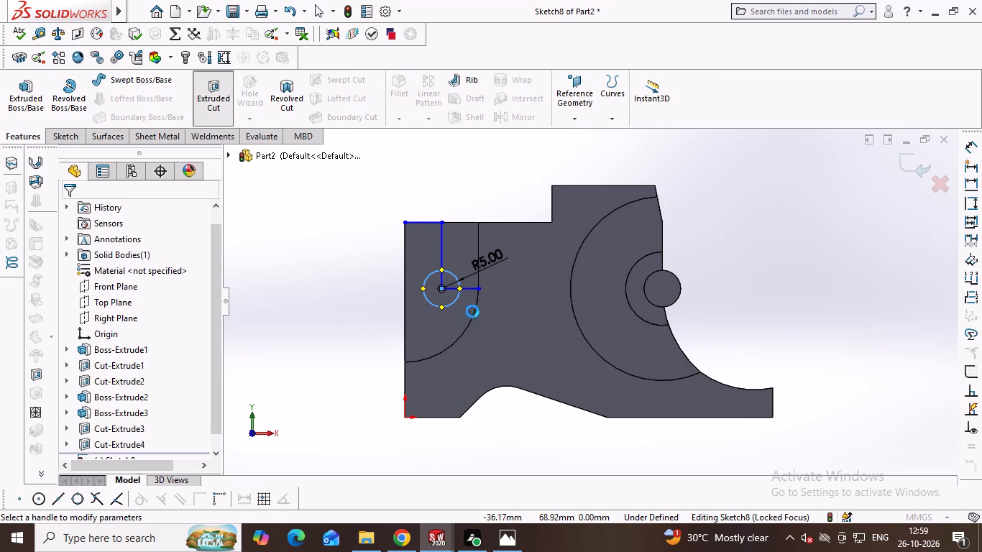
click(433, 295)
click(451, 277)
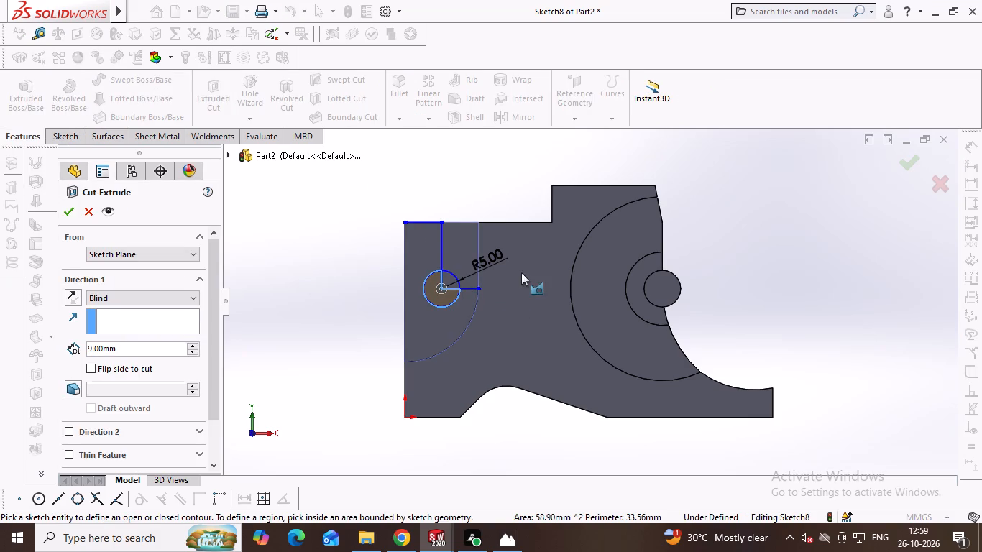
click(449, 278)
key(alt+Tab)
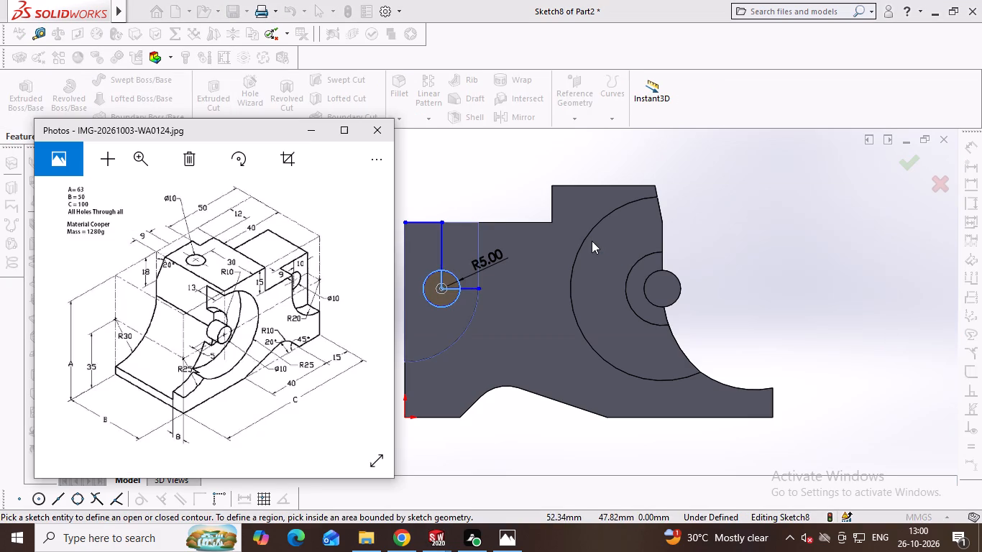
key(alt+Tab)
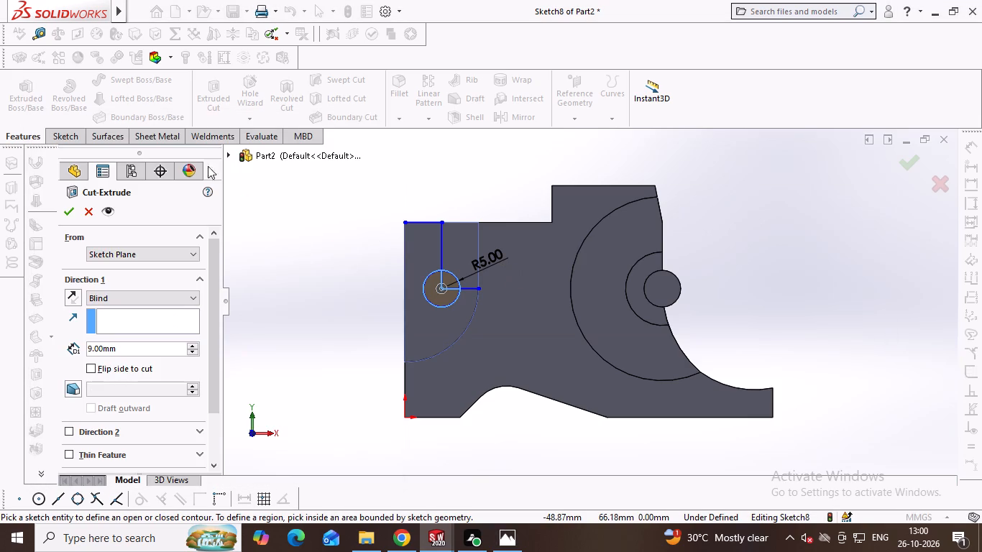
click(174, 301)
click(155, 318)
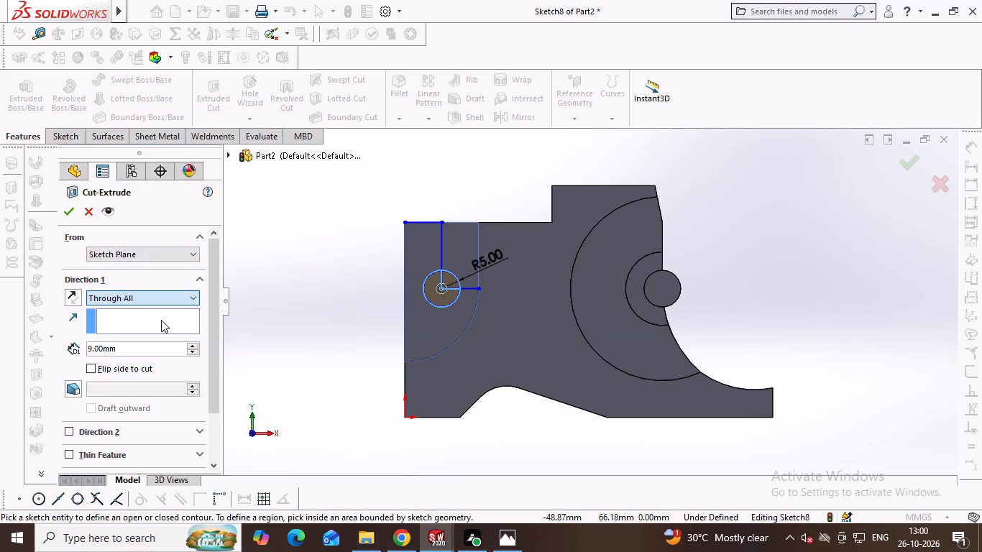
key(Return)
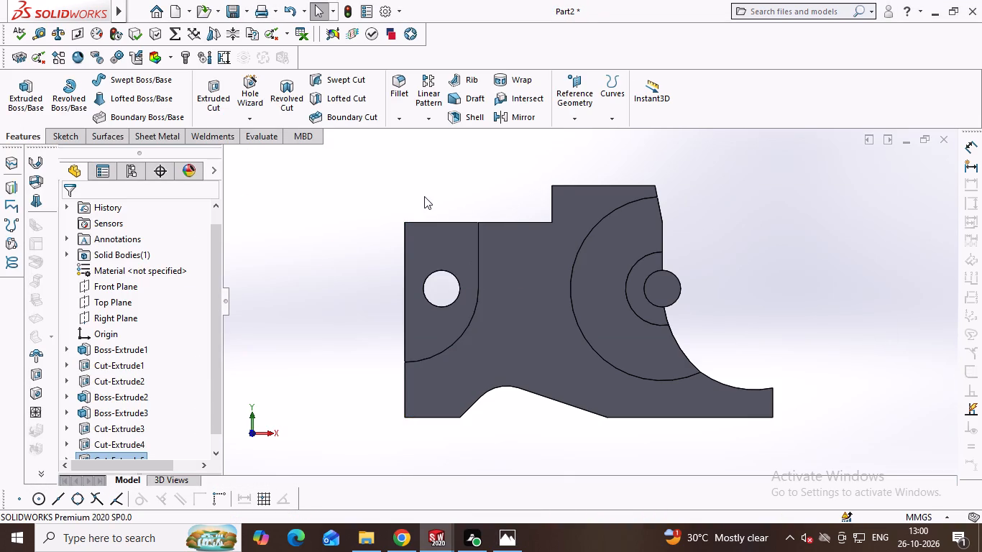
Examine the bracket from both sides and compare it with the reference drawing to find the remaining features.
middle_drag(426, 195, 437, 221)
key(alt+Tab)
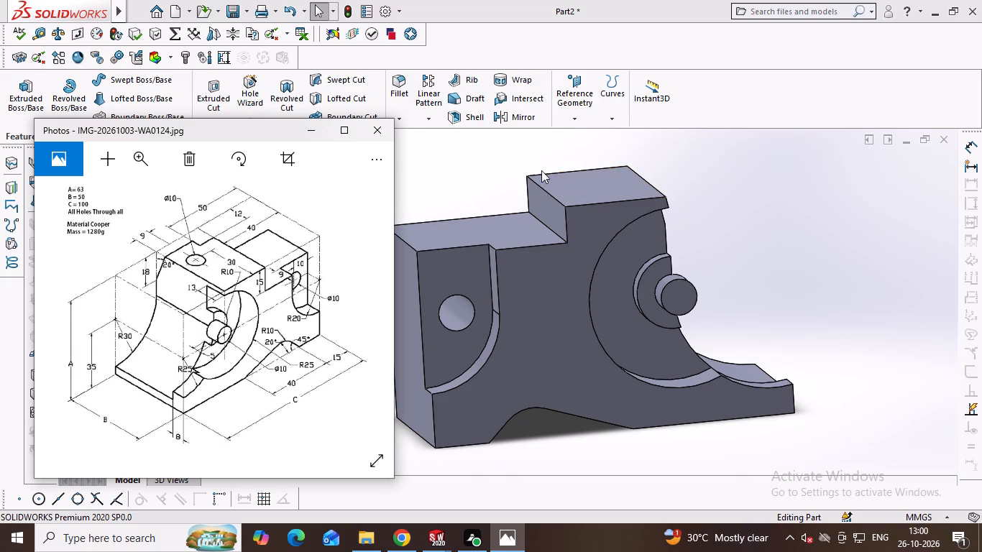
middle_drag(752, 188, 581, 226)
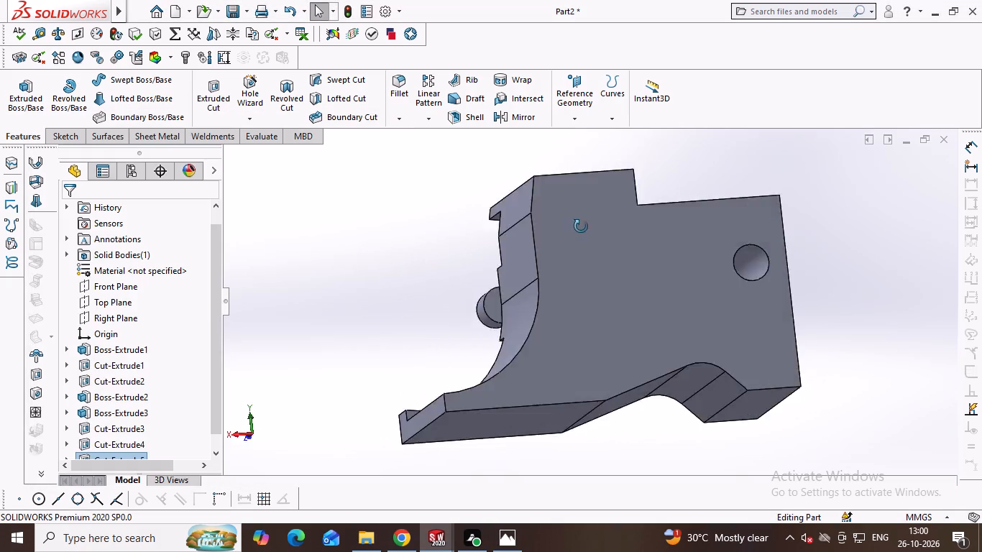
middle_drag(581, 226, 577, 251)
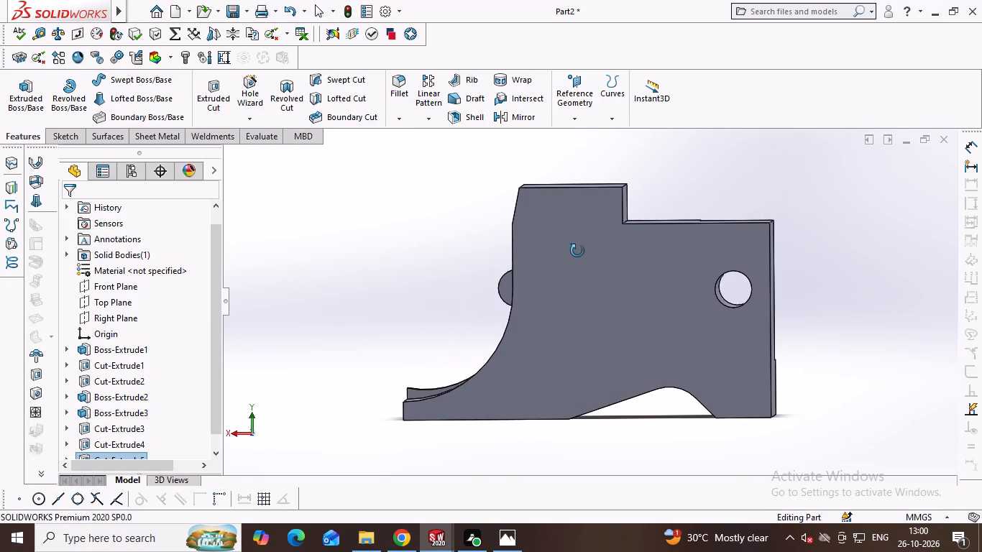
middle_drag(577, 251, 579, 251)
middle_drag(630, 202, 809, 208)
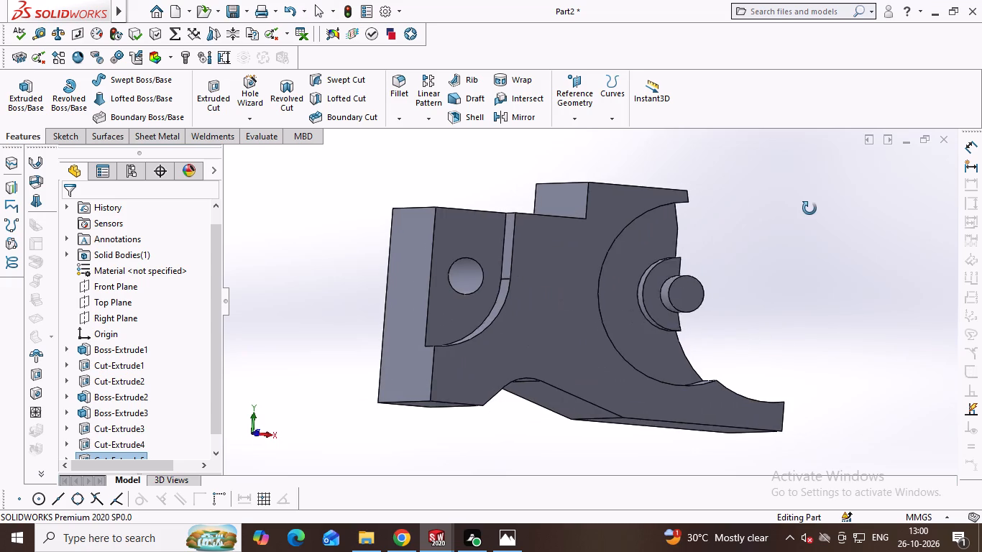
middle_drag(809, 208, 795, 216)
middle_drag(715, 219, 712, 235)
middle_drag(721, 229, 732, 221)
key(alt+Tab)
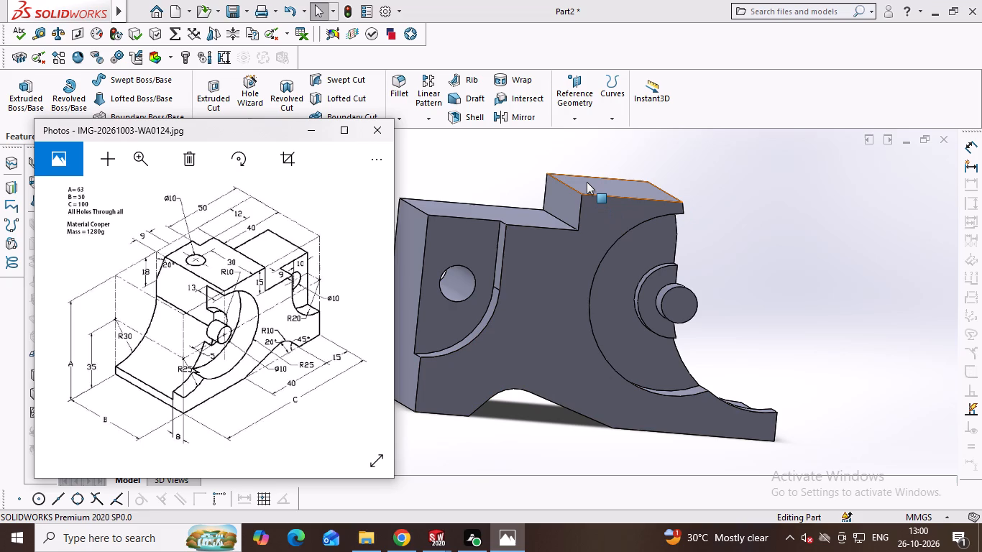
Open a sketch on the raised top face and draw a 9 mm line from its sloped-end corner along the edge opposite the recesses.
click(587, 182)
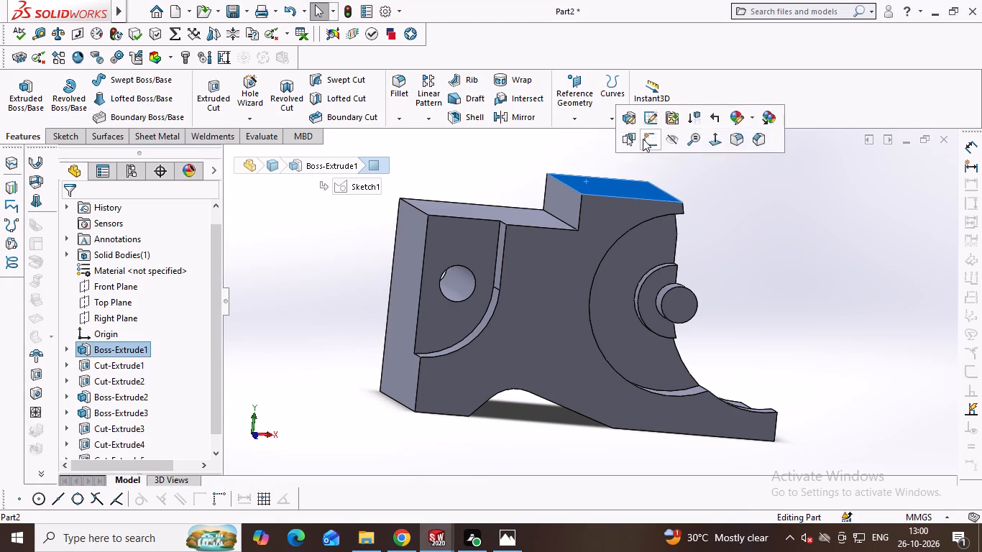
click(641, 139)
key(ctrl+8)
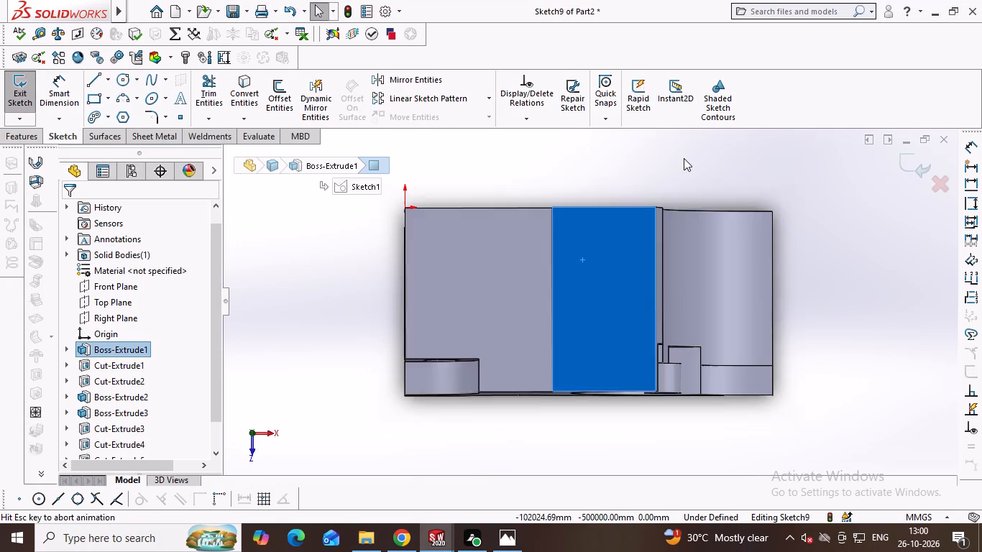
key(alt+Tab)
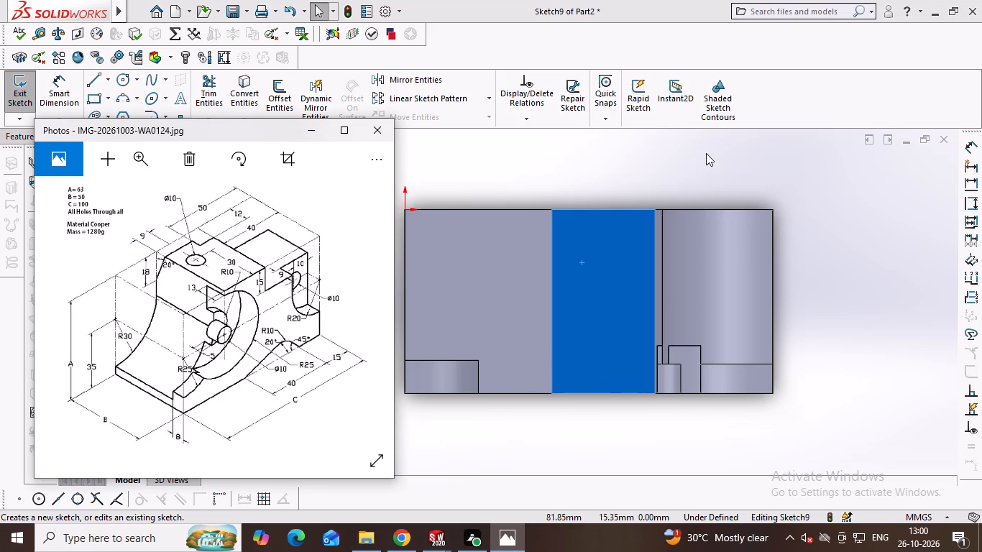
right_drag(706, 152, 558, 190)
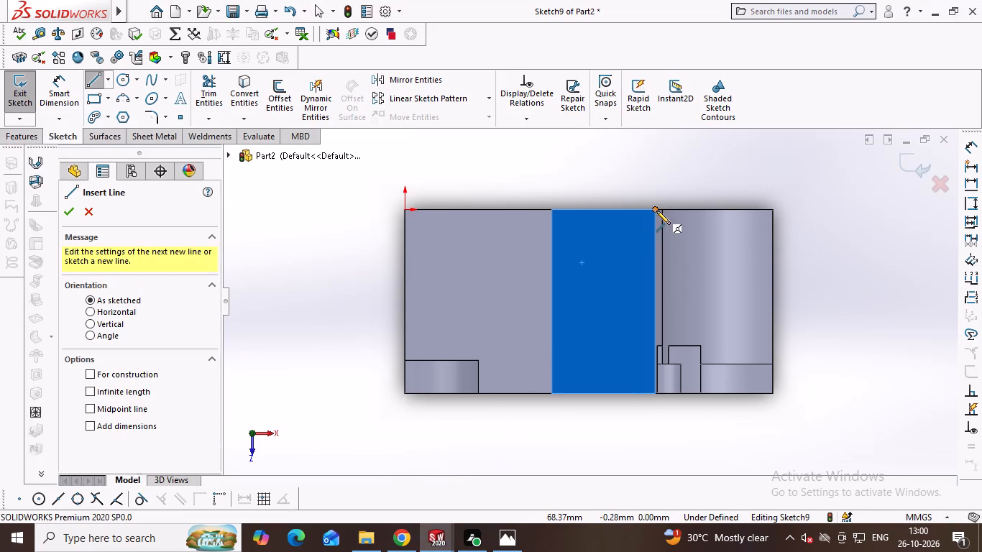
key(alt+Tab)
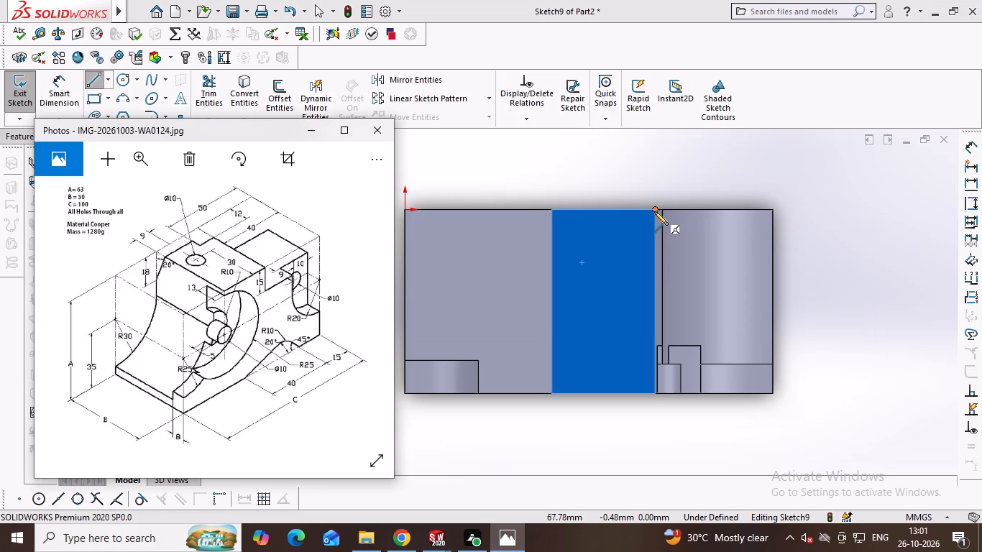
key(alt+Tab)
double_click(654, 211)
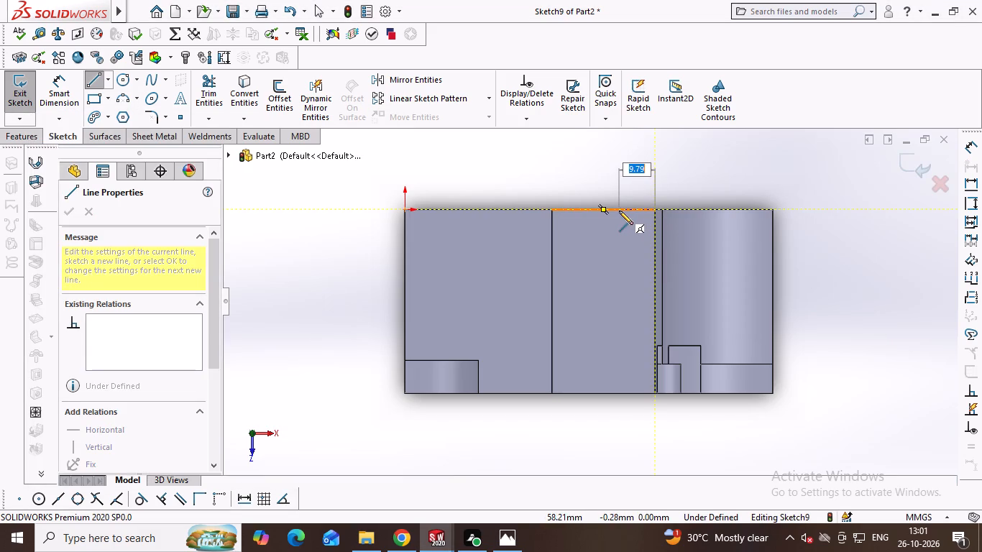
key(9)
key(Return)
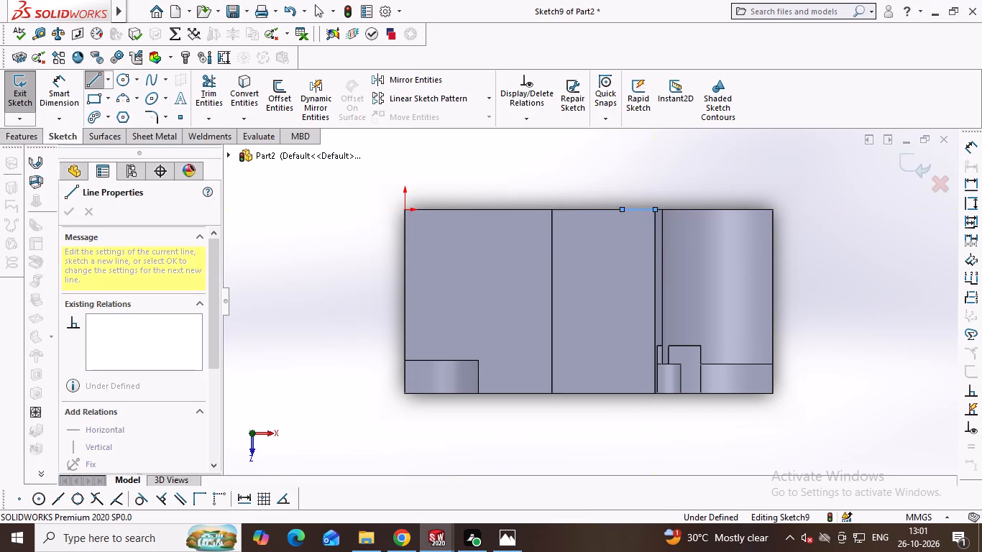
key(Escape)
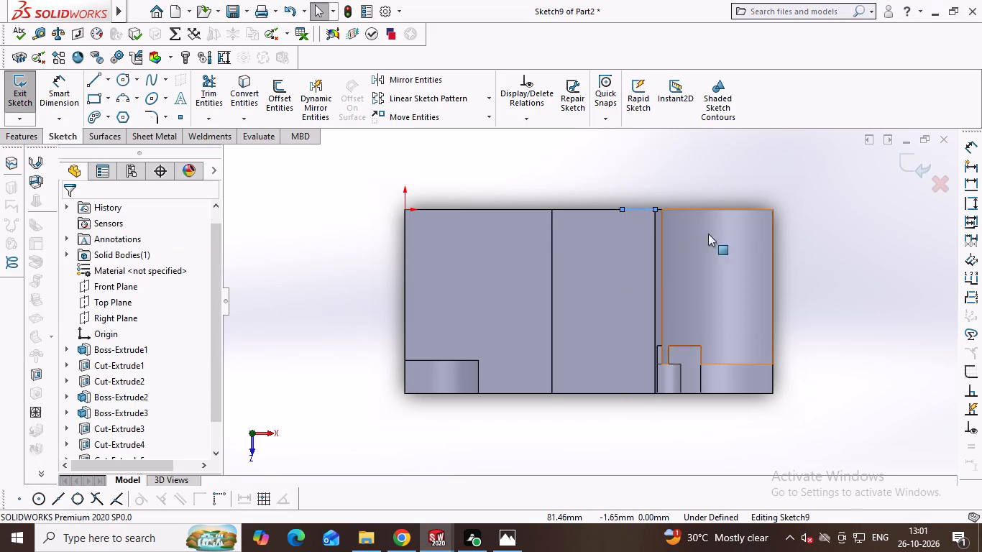
Sketch a 30 mm vertical line from the recess-side edge of the top face, aligned with the 9 mm line's free end.
right_drag(733, 172, 623, 208)
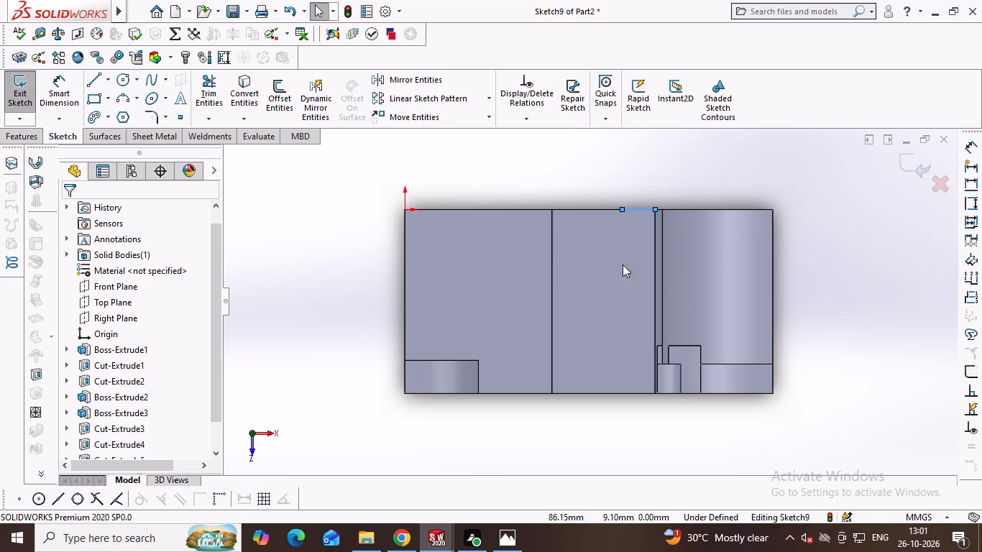
click(622, 394)
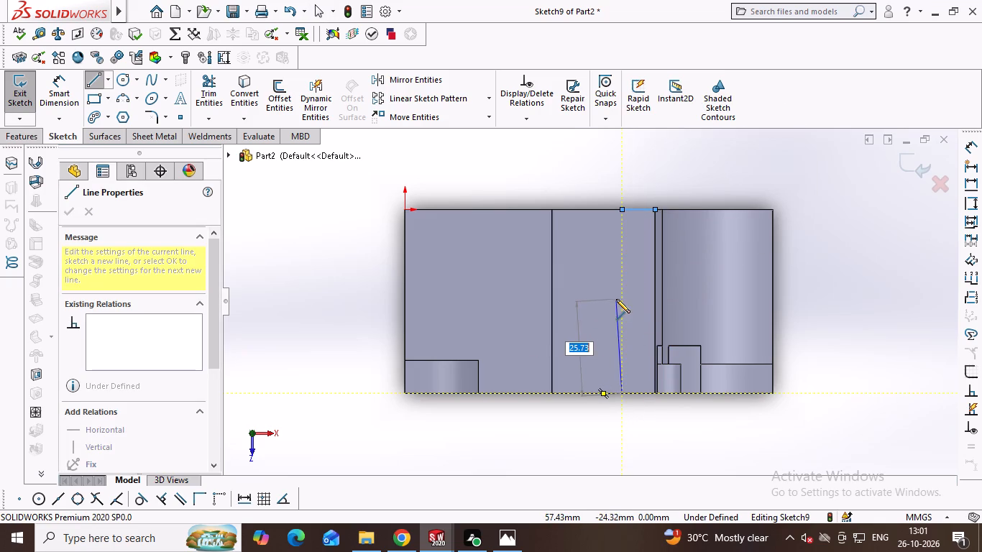
text(30)
key(Return)
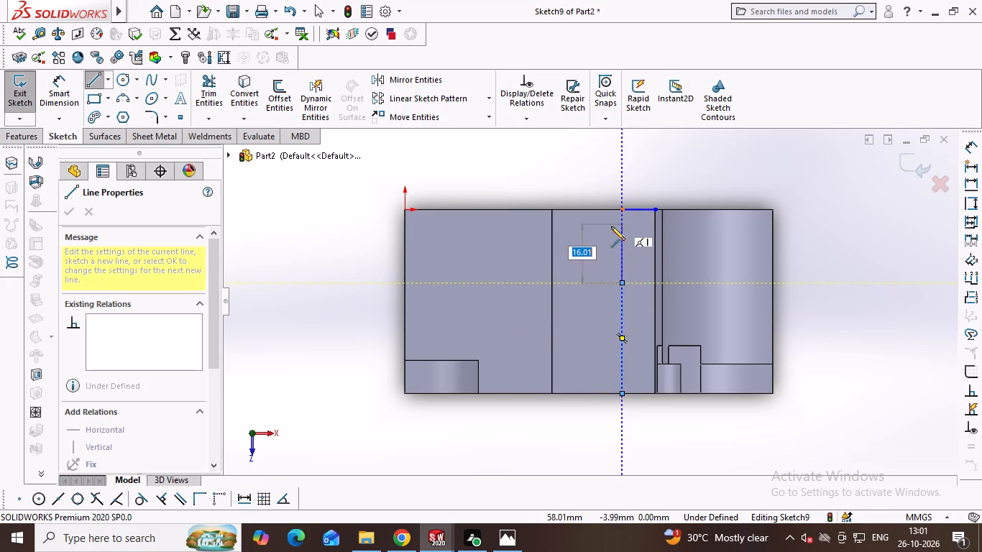
Sketch a circle of 5 mm radius centred on the 30 mm line's inner end, checking the reference drawing.
right_drag(598, 262, 656, 293)
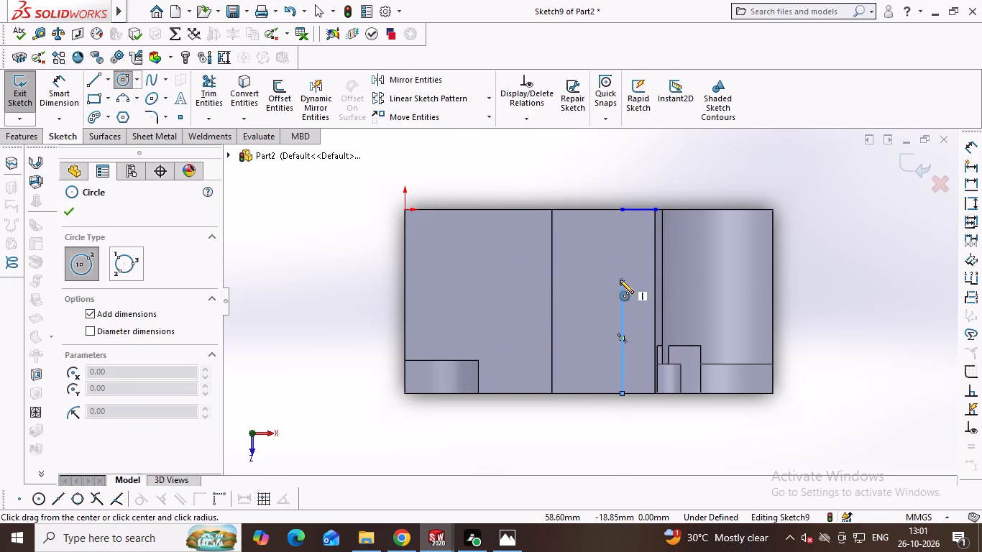
key(alt+Tab)
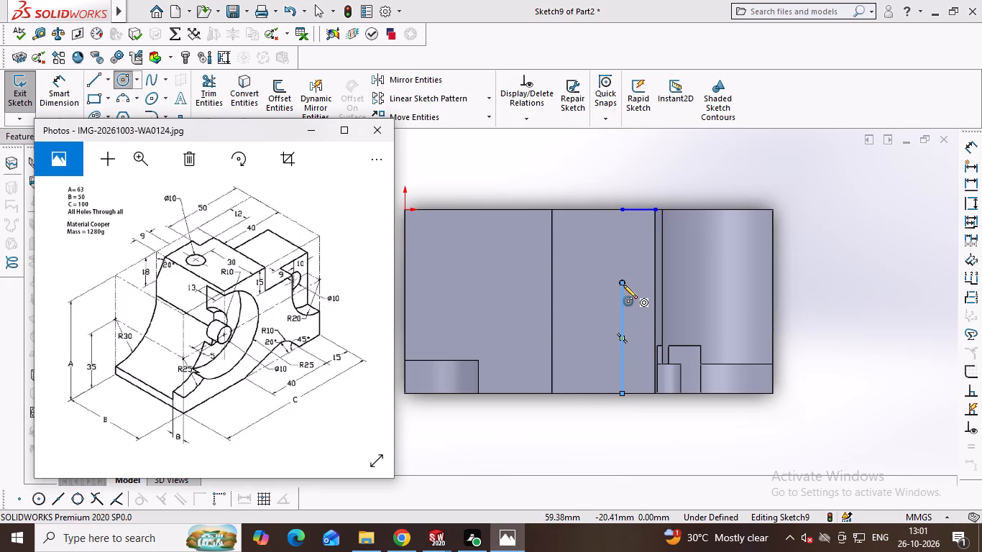
key(alt+Tab)
click(622, 282)
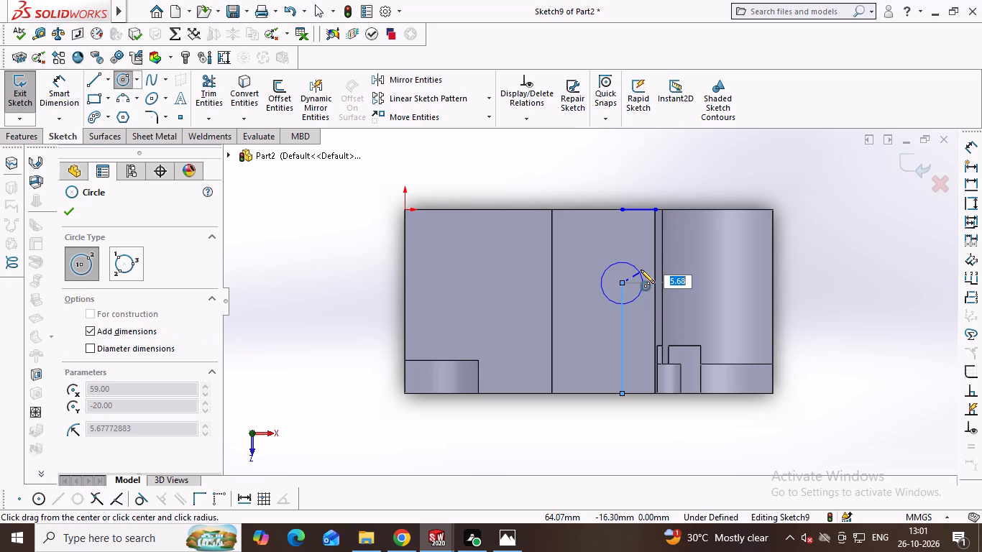
key(5)
key(Return)
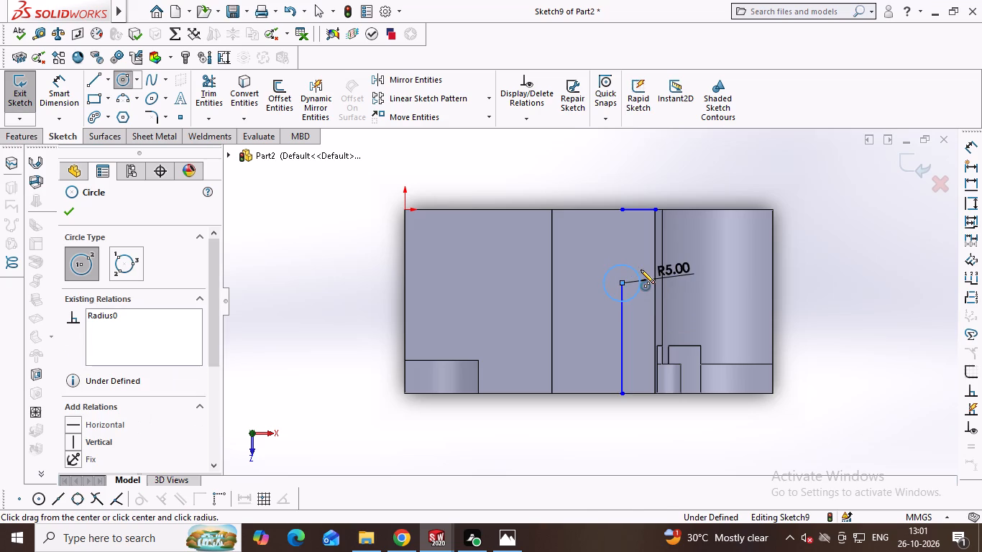
Cut-extrude the circle region on the raised top face with the Through All end condition, and check the reference drawing.
click(31, 141)
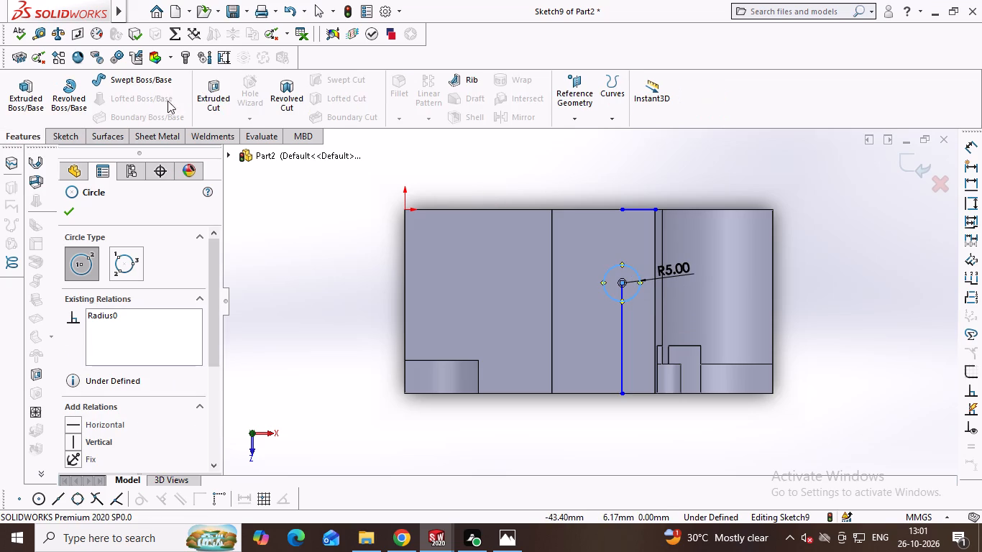
click(211, 89)
click(615, 275)
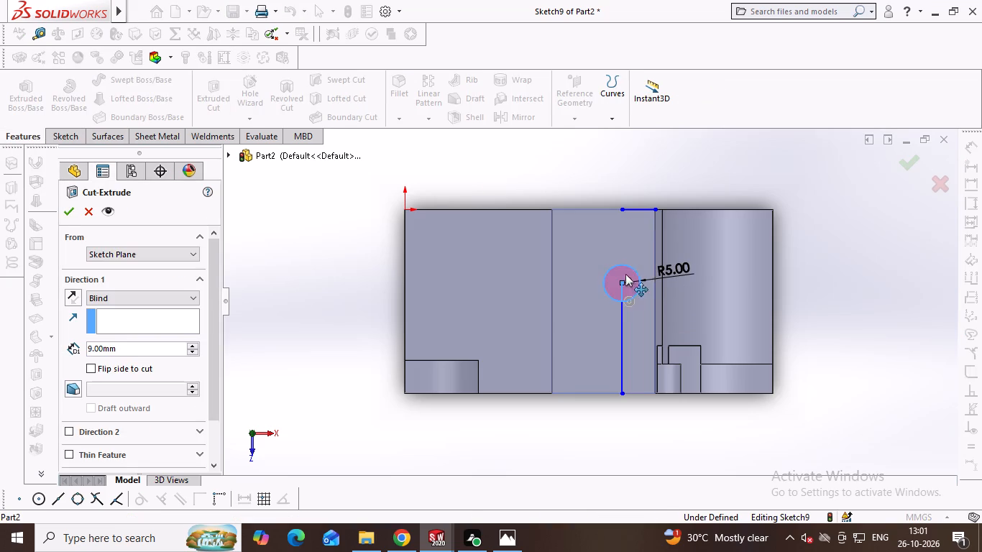
click(152, 297)
middle_click(152, 297)
click(152, 297)
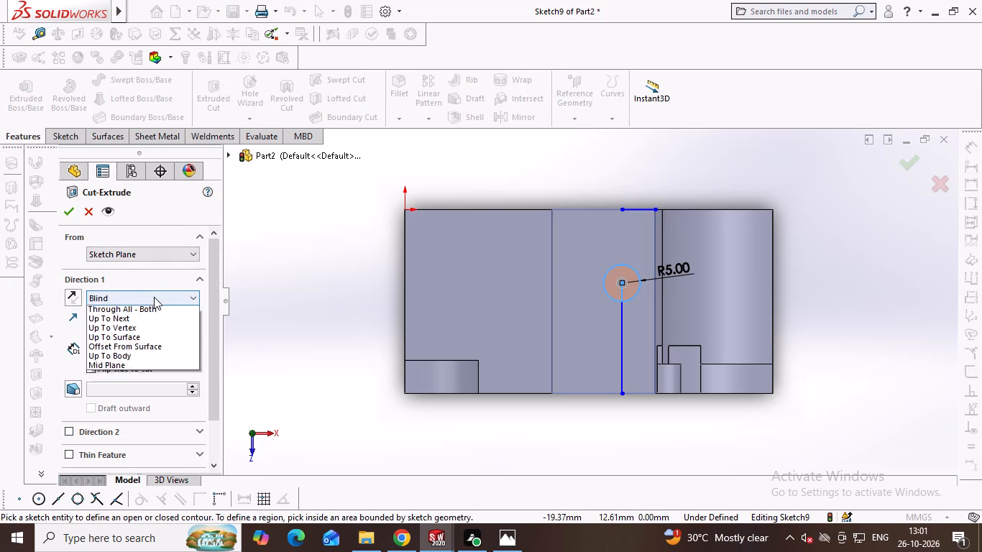
click(172, 295)
click(147, 318)
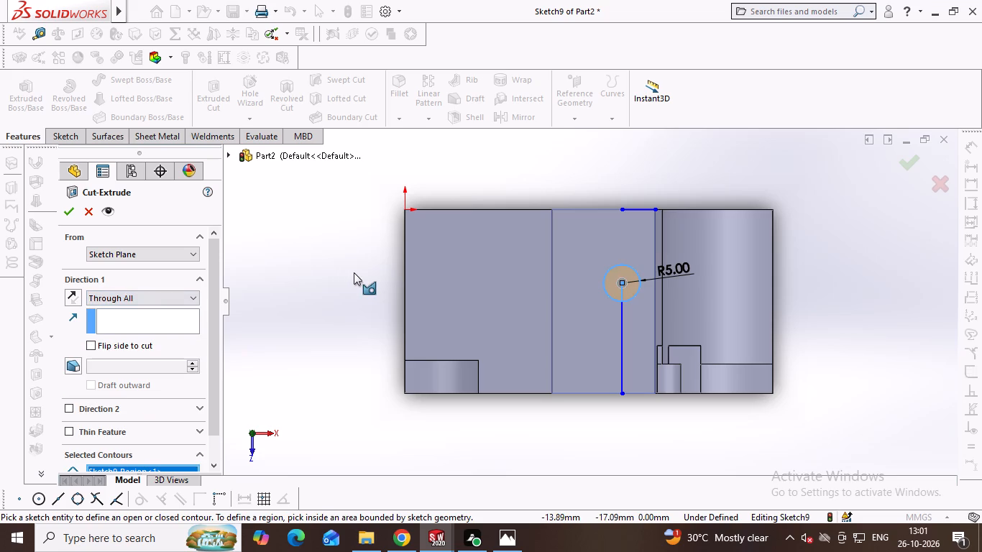
key(Return)
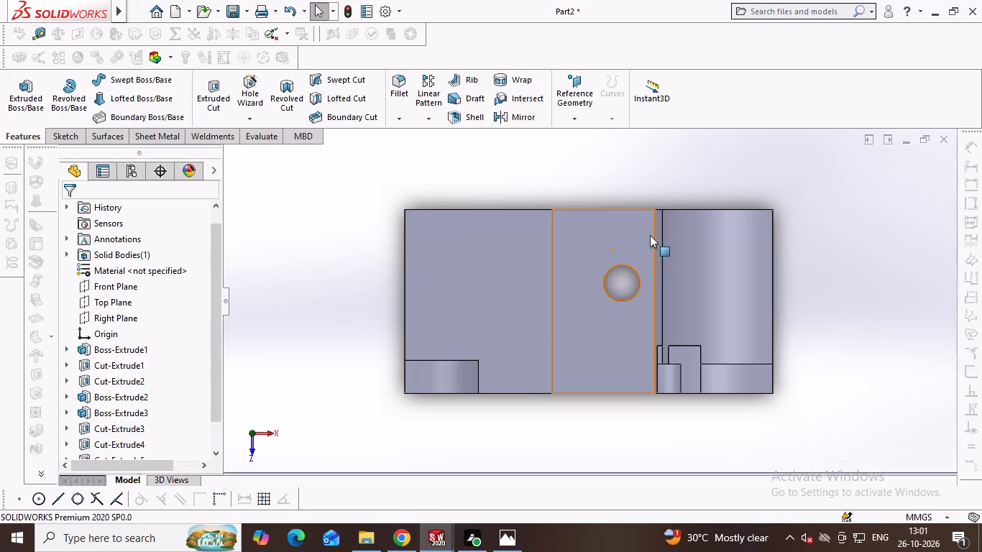
key(alt+Tab)
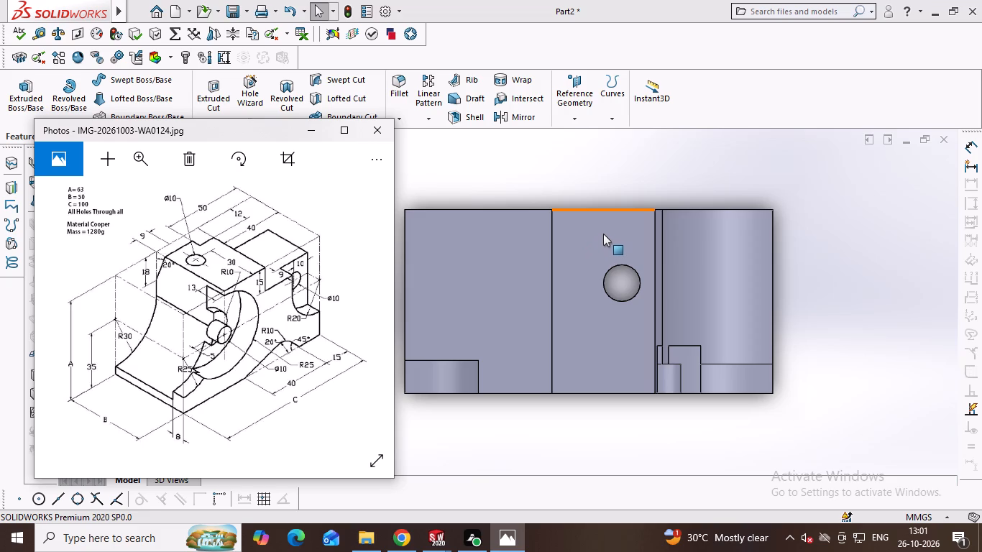
Open a sketch on the raised top face and draw a closed 10 by 12 mm rectangle of lines at its step-side back corner.
click(611, 229)
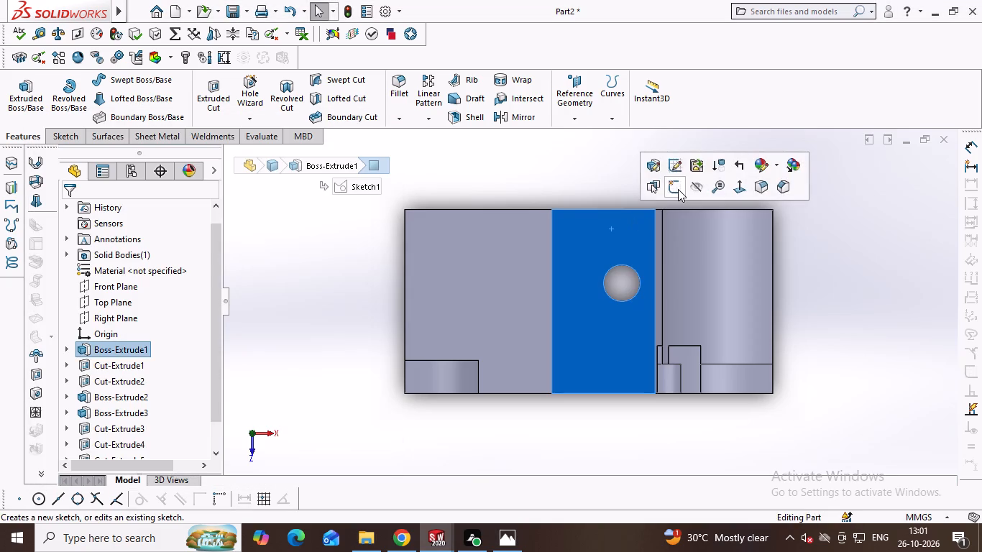
click(678, 189)
key(alt+Tab)
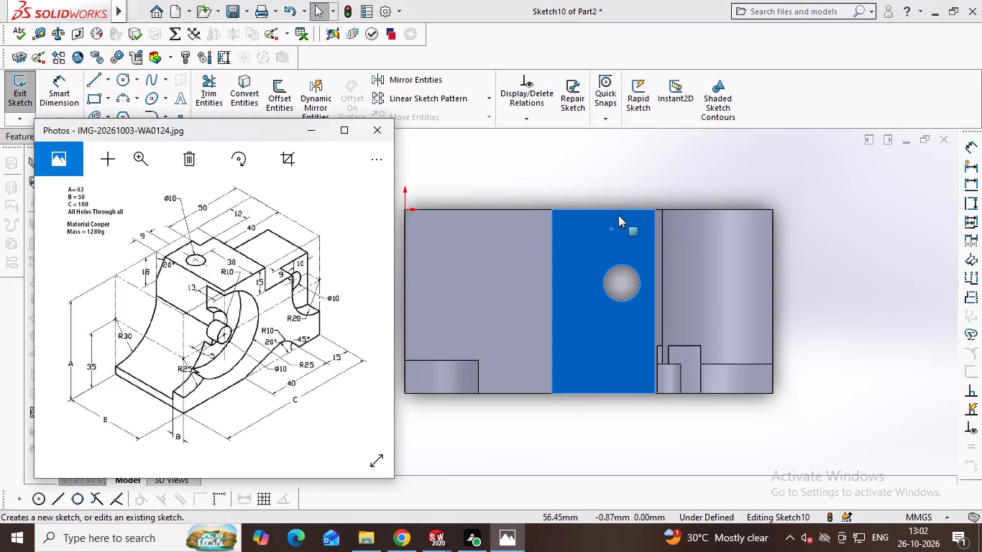
key(alt+Tab)
right_drag(634, 190, 541, 193)
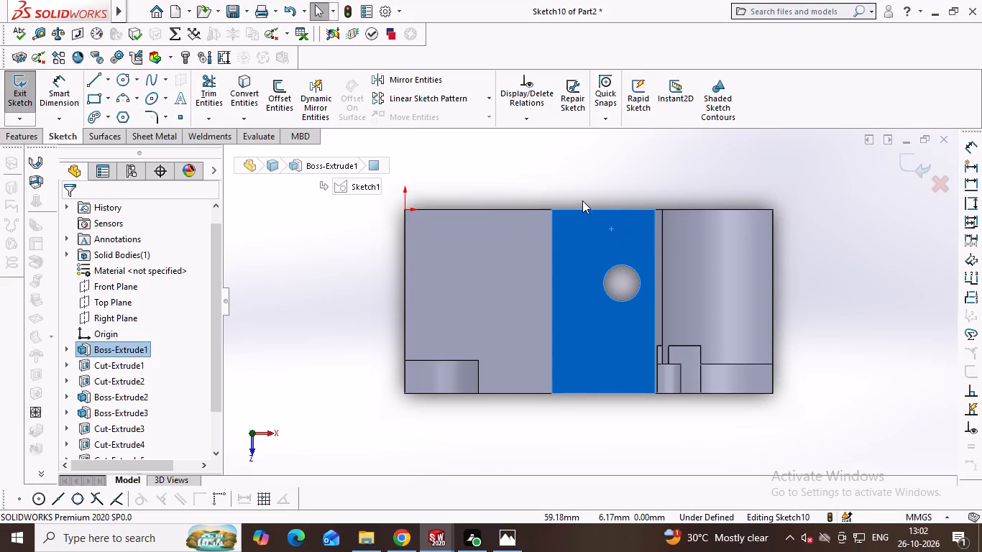
click(552, 211)
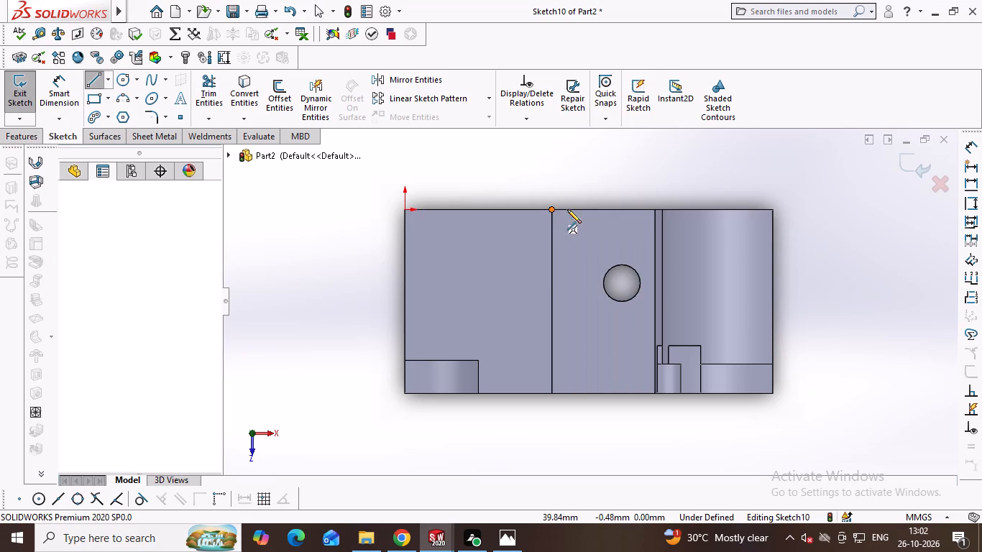
text(10)
key(Return)
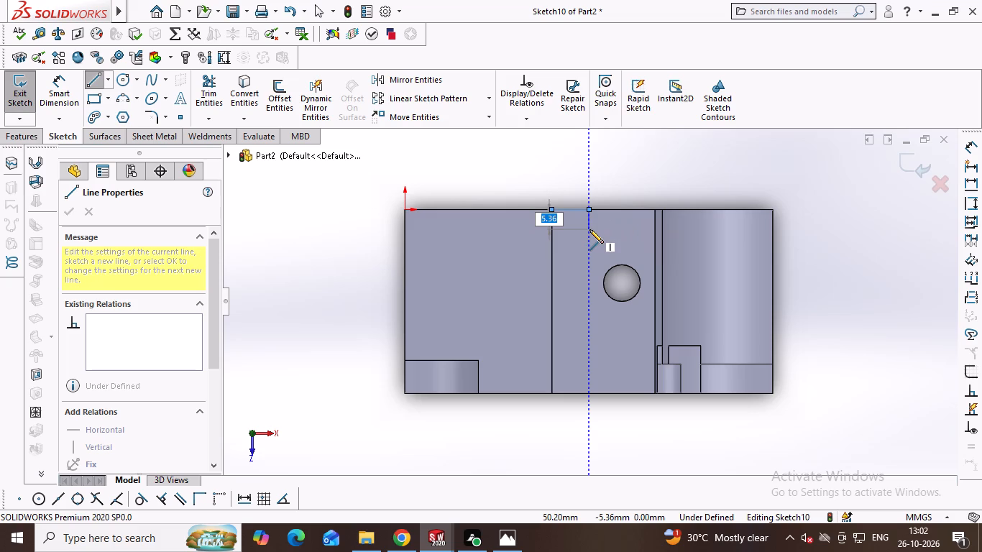
text(12)
key(Return)
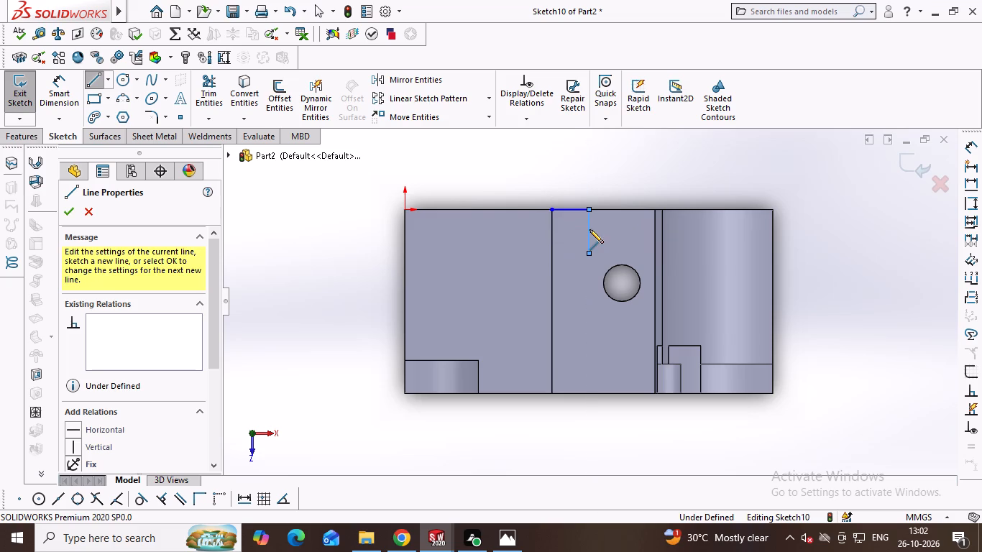
click(551, 253)
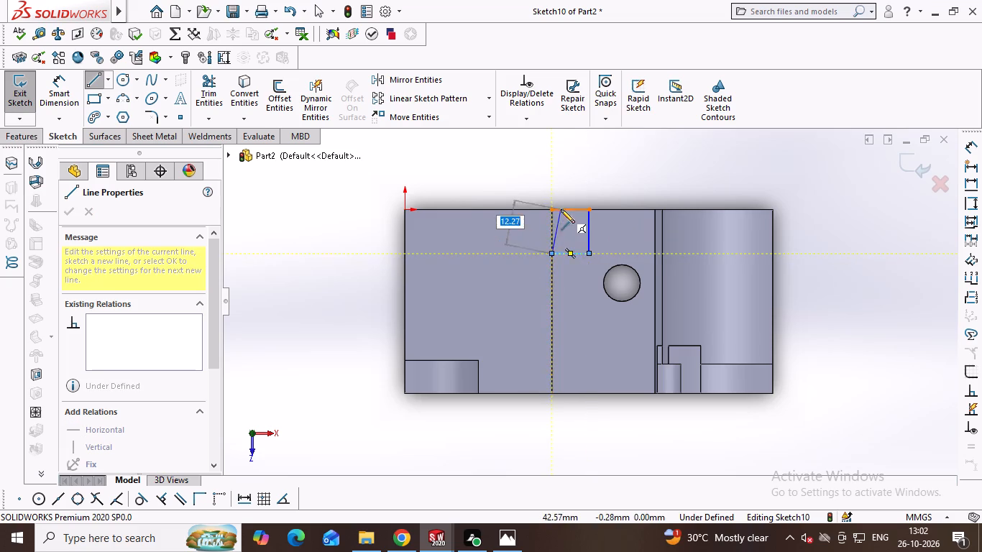
click(551, 208)
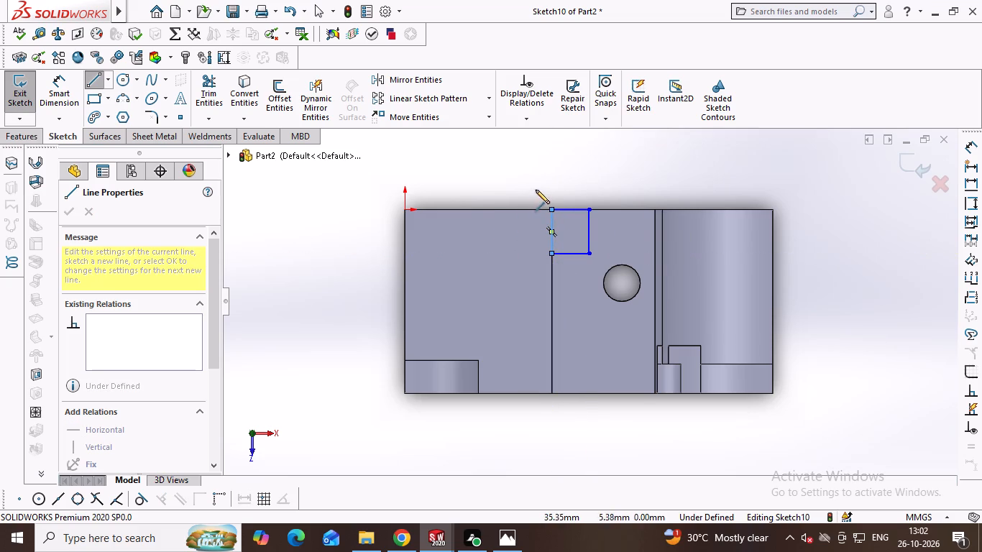
right_drag(552, 180, 492, 187)
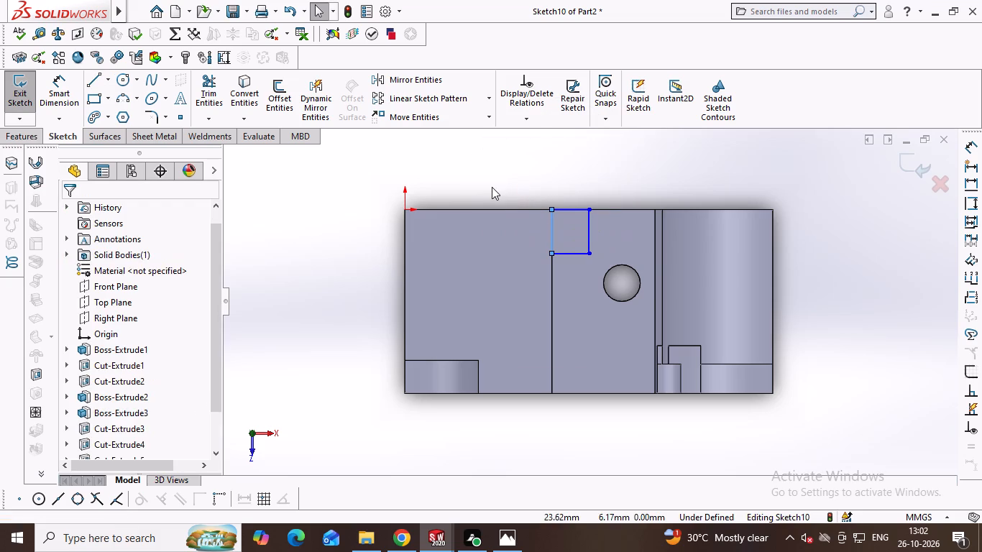
right_drag(492, 187, 505, 181)
Sketch a line from the rectangle's step-side corner along the lower block's back edge to the origin corner.
right_drag(590, 180, 485, 199)
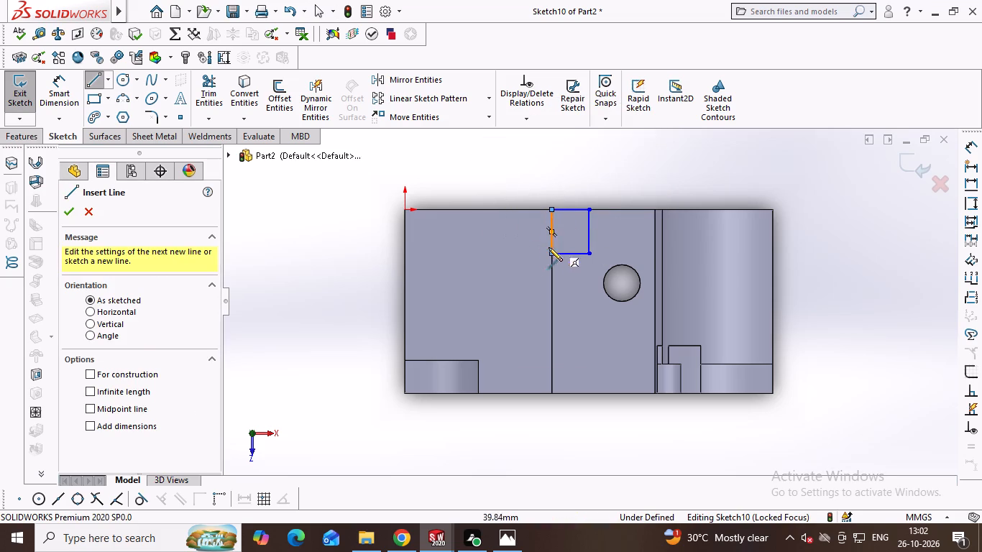
click(549, 208)
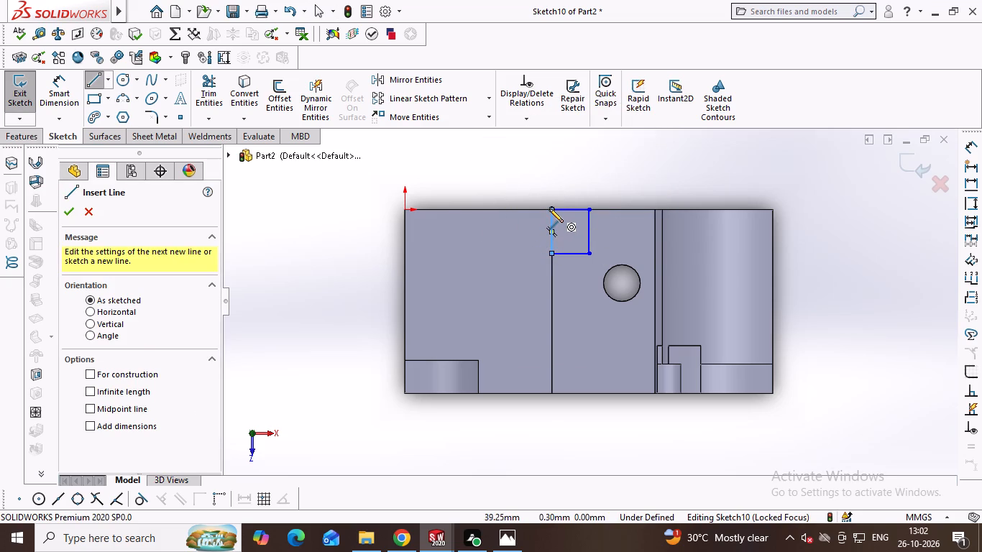
click(403, 210)
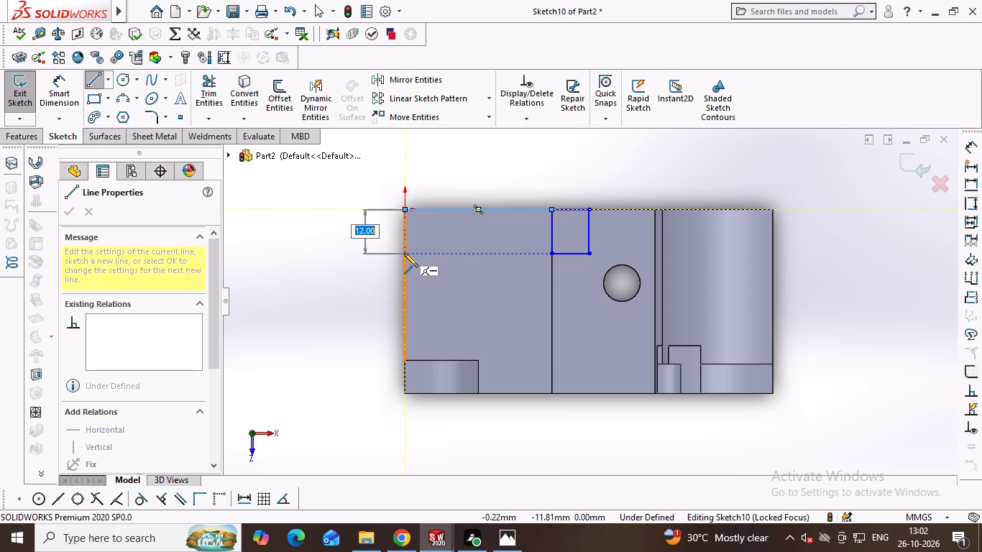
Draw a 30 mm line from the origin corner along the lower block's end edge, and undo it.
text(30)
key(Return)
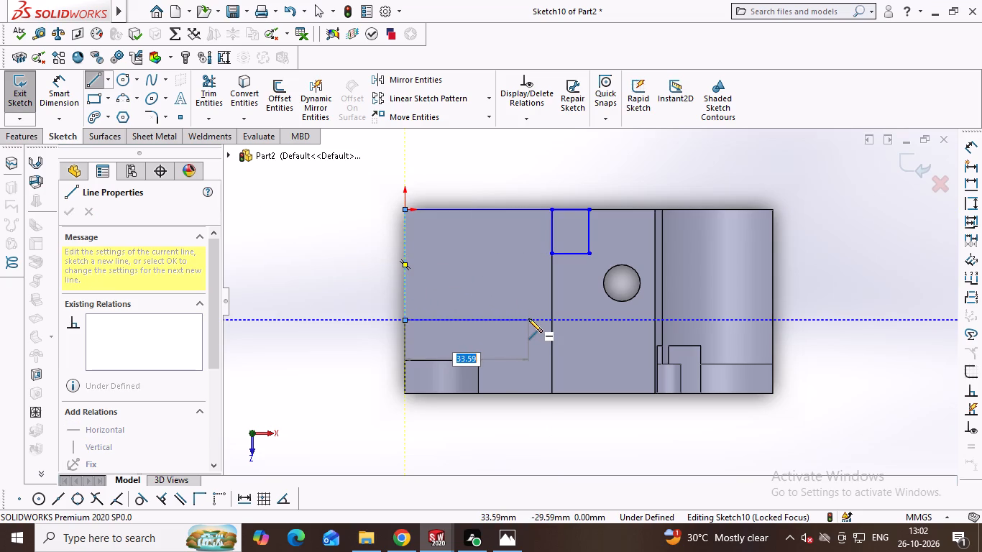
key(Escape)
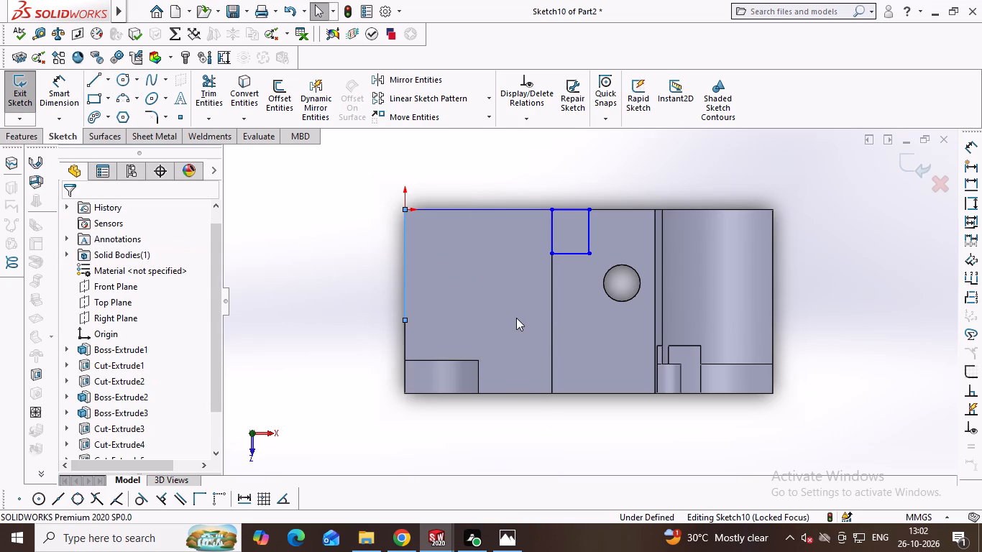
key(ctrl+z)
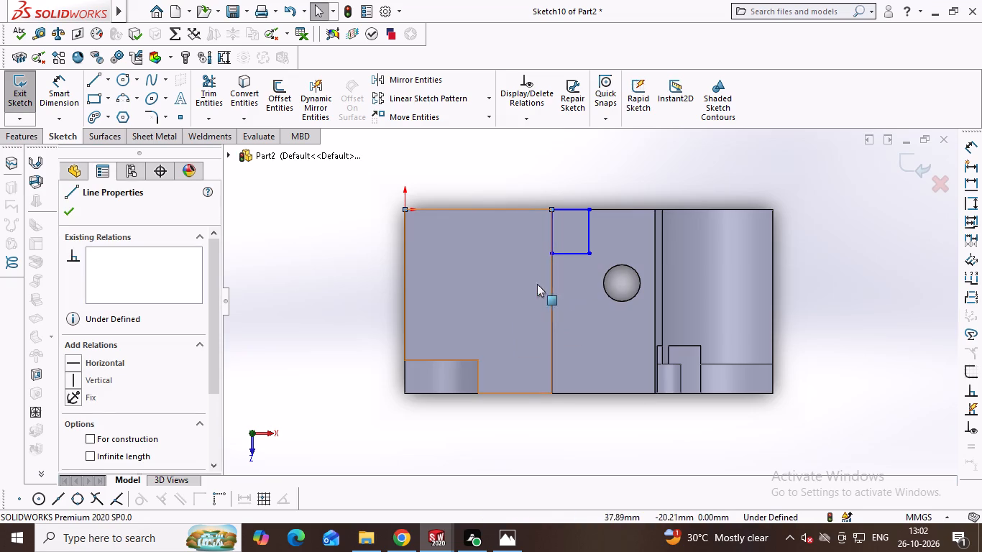
Sketch a line from the top hole's centre to the lower block's end edge, and close the region along the end and step edges.
right_drag(549, 281, 413, 298)
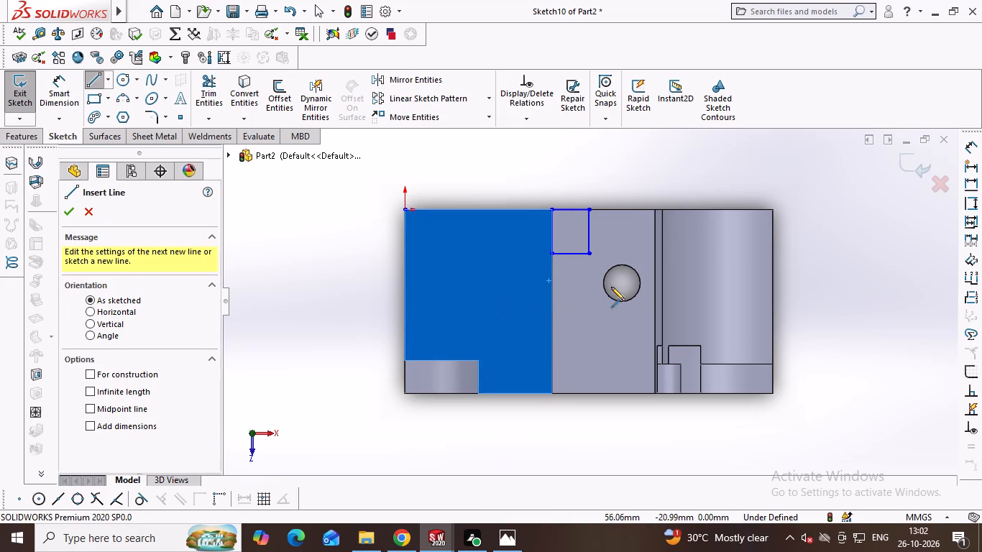
click(622, 281)
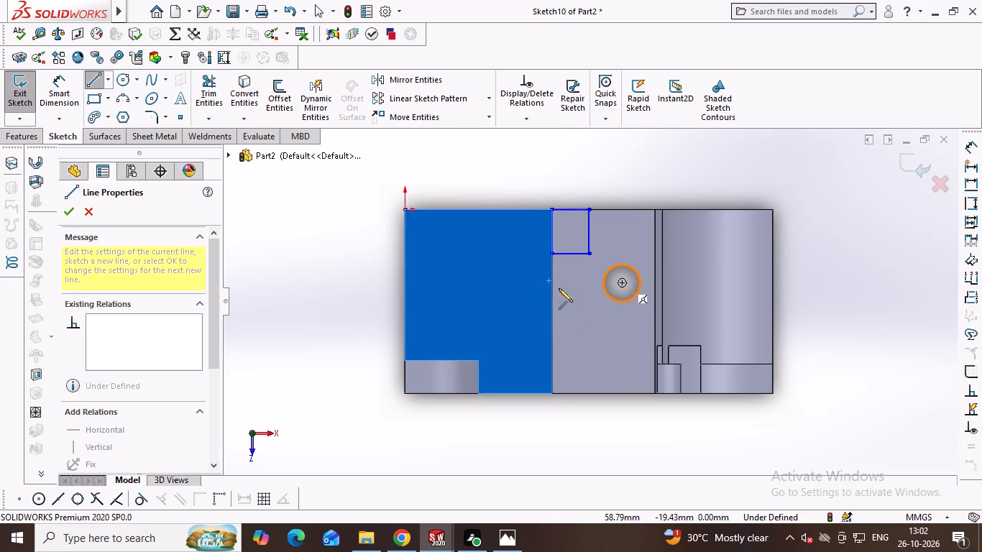
click(404, 284)
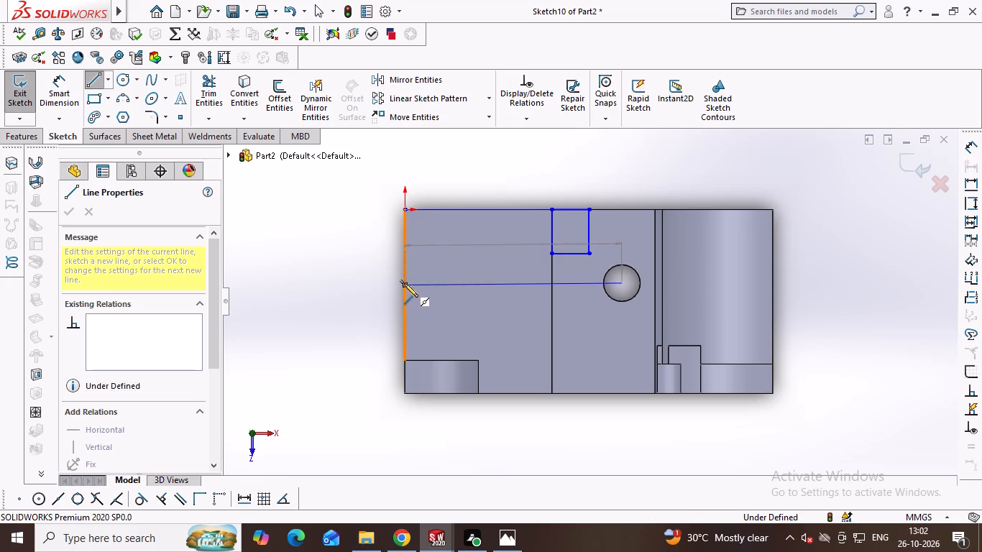
click(405, 208)
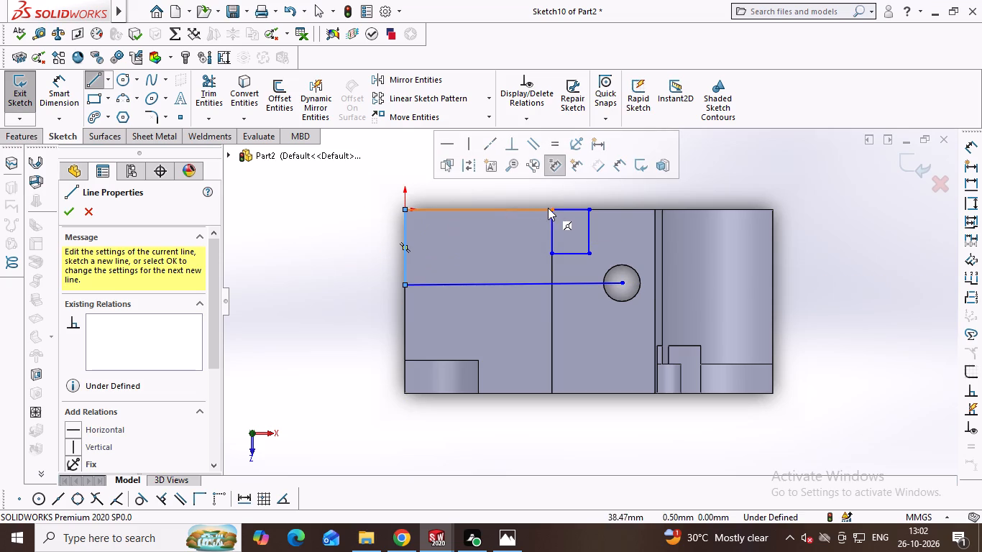
click(552, 209)
click(551, 285)
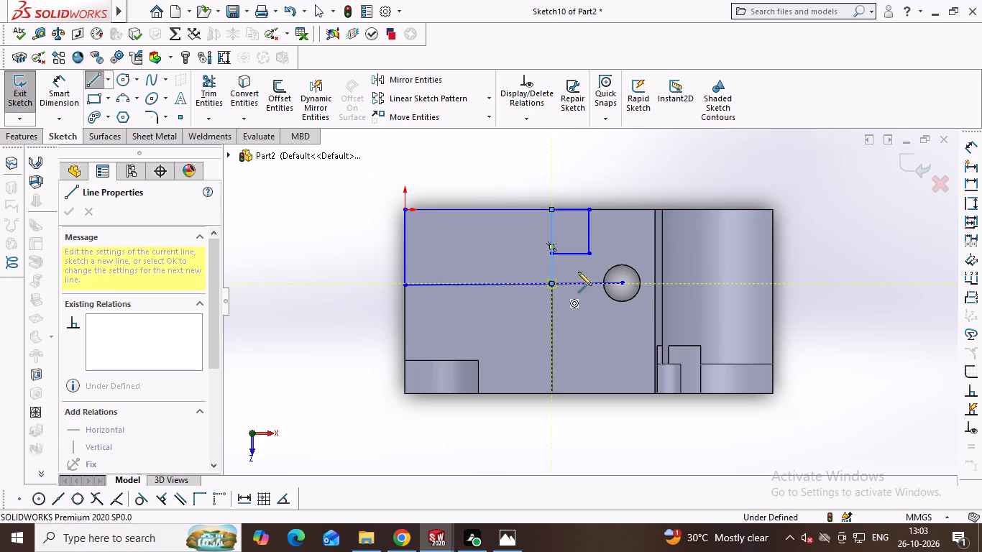
key(Escape)
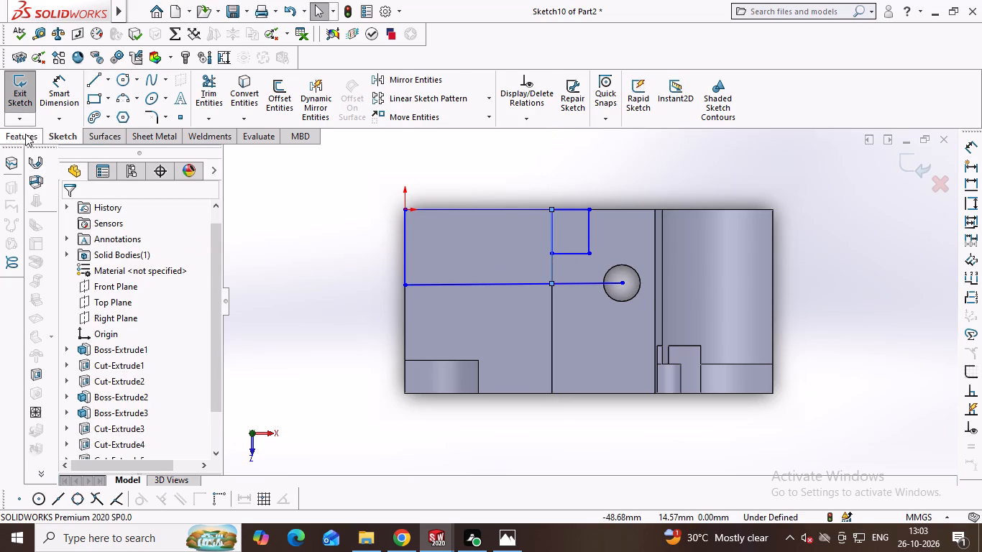
Cut-extrude the small rectangle and the larger adjoining region with the Through All - Both end condition.
click(14, 132)
click(221, 86)
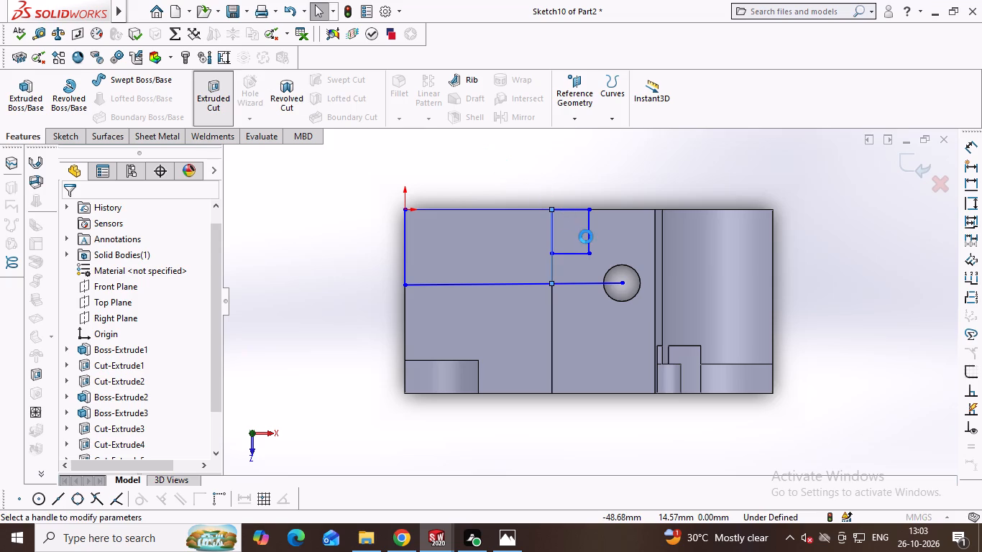
click(570, 231)
click(520, 236)
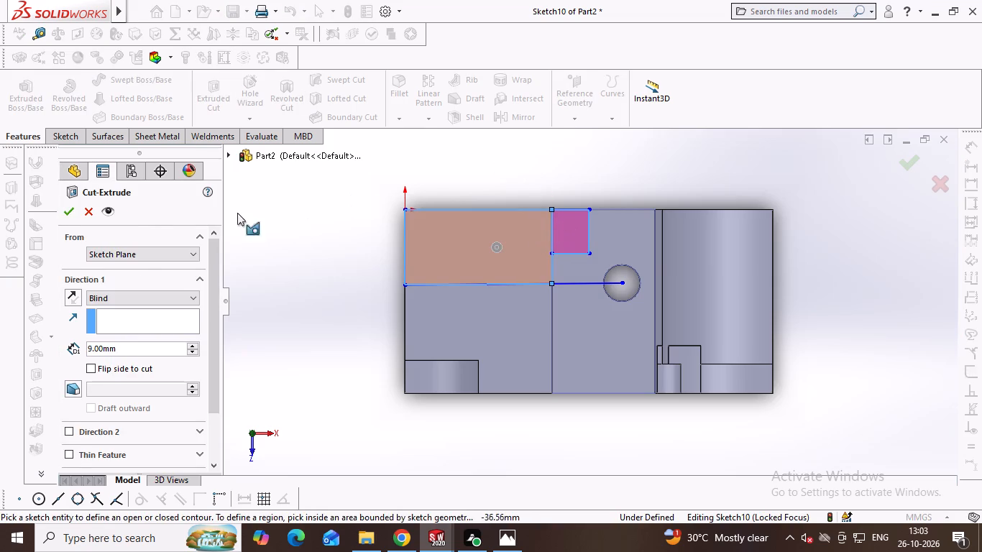
click(153, 293)
click(142, 326)
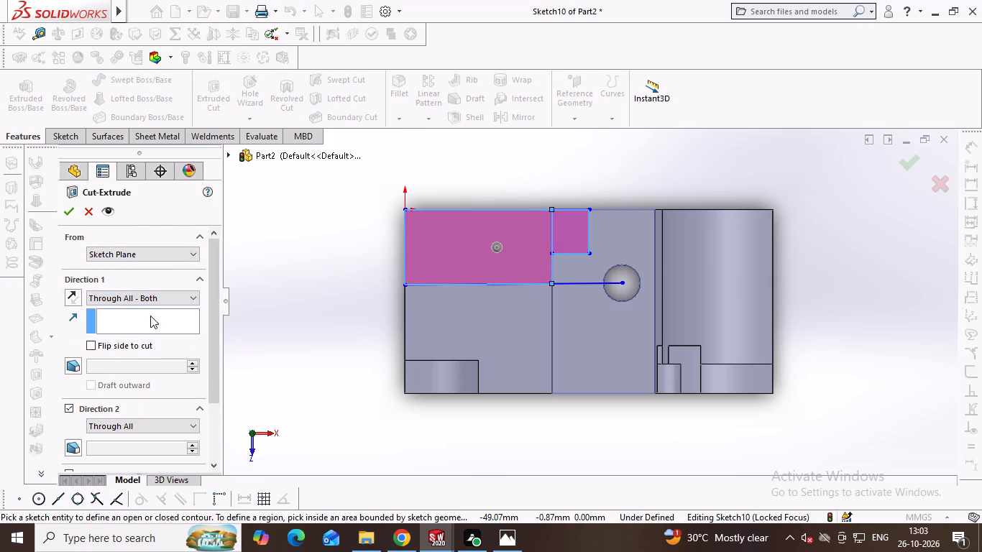
click(164, 300)
click(157, 319)
click(191, 298)
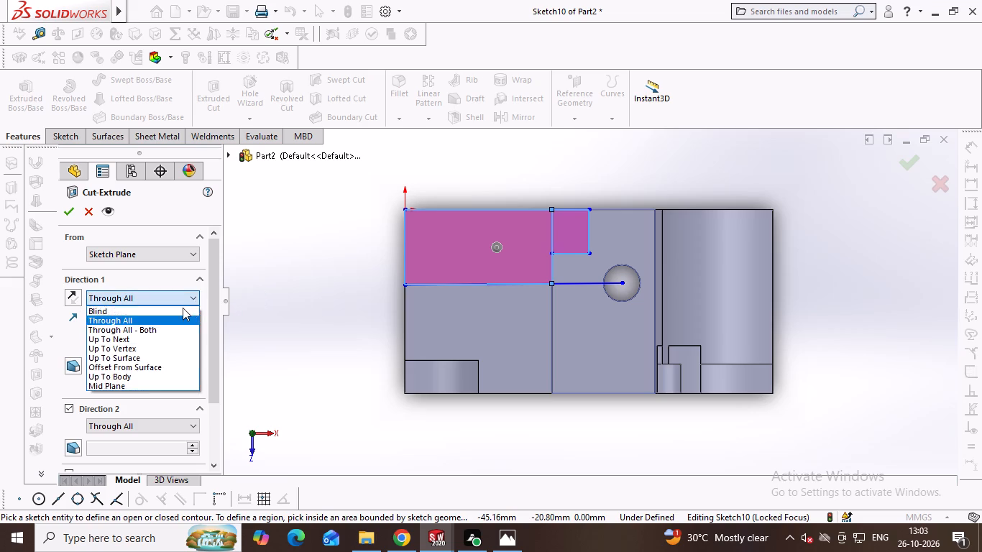
click(168, 328)
key(Return)
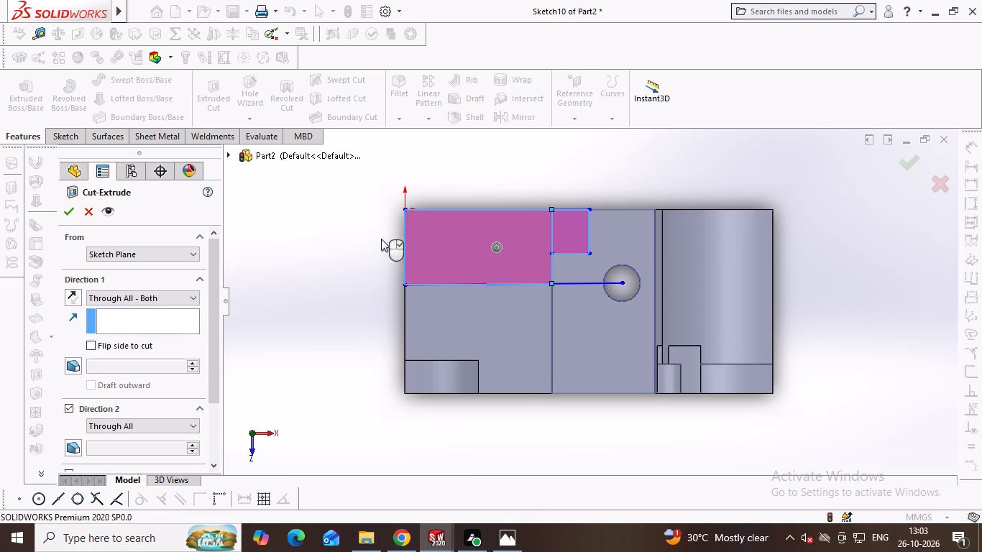
Examine the bracket from several angles and compare its holes, step cuts and curved faces with the reference drawing.
middle_drag(524, 181, 531, 113)
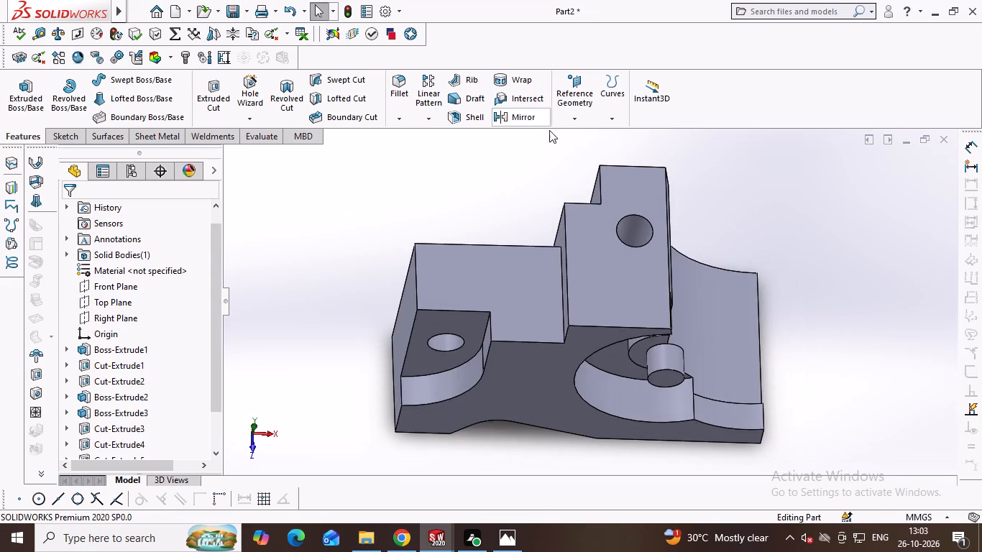
middle_drag(871, 248, 848, 147)
middle_drag(780, 201, 780, 198)
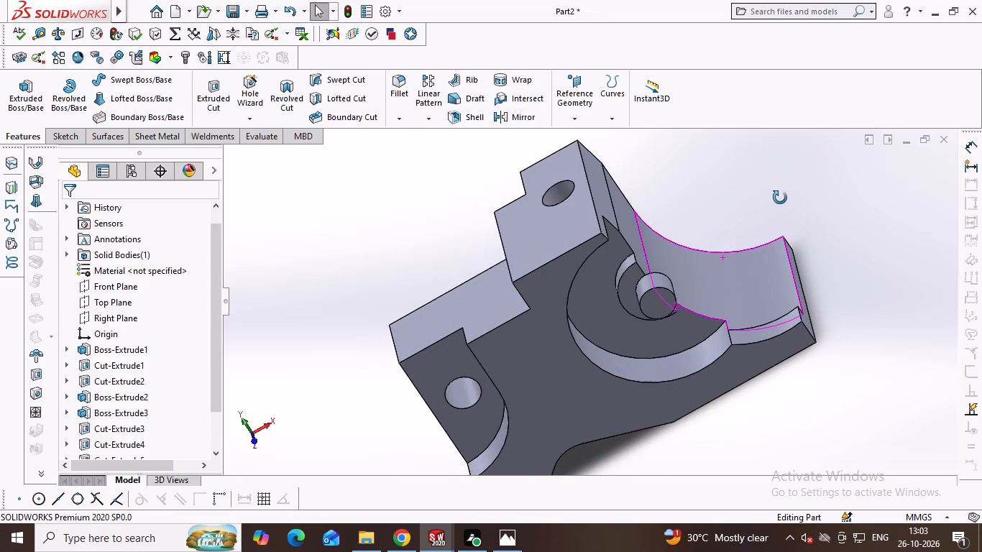
middle_drag(780, 198, 771, 255)
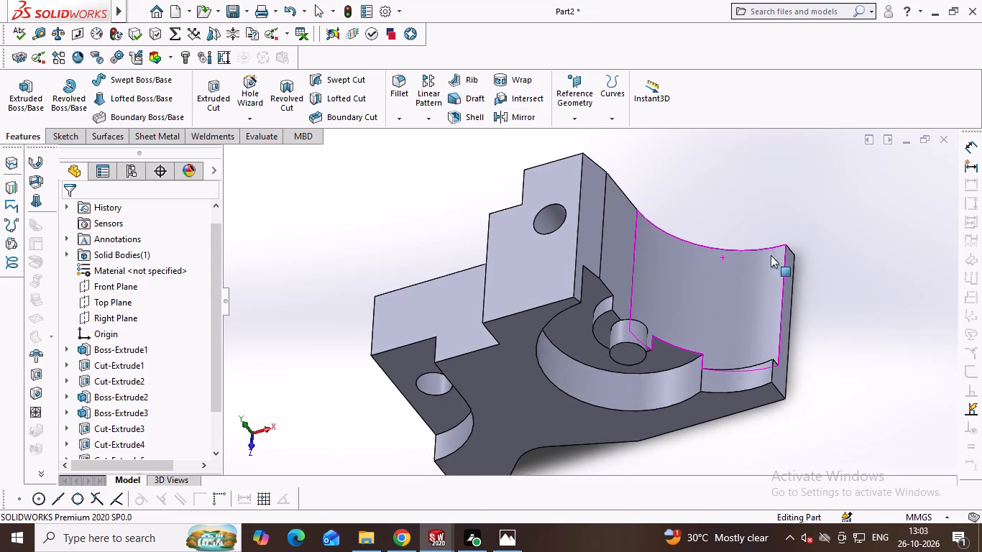
middle_drag(771, 255, 768, 257)
key(alt+Tab)
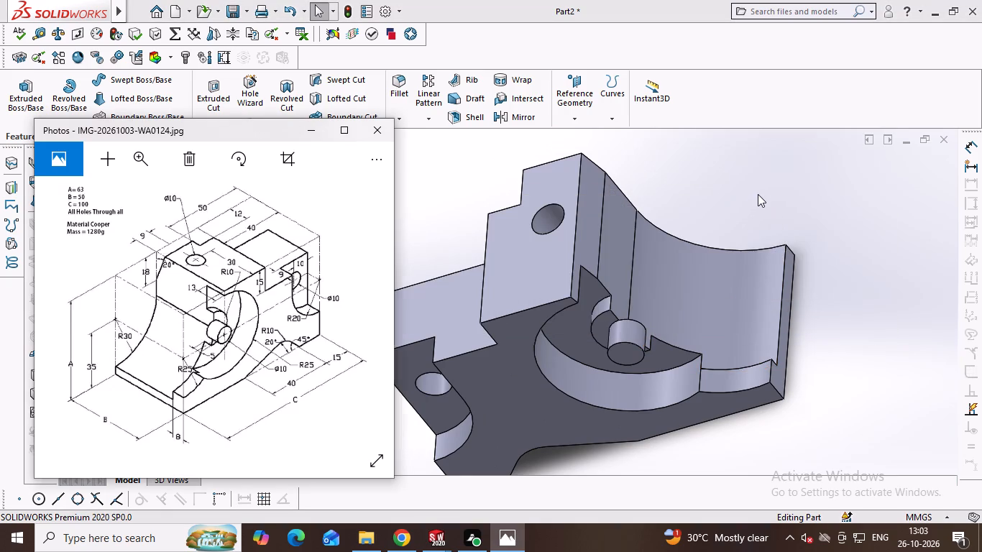
middle_drag(758, 193, 758, 151)
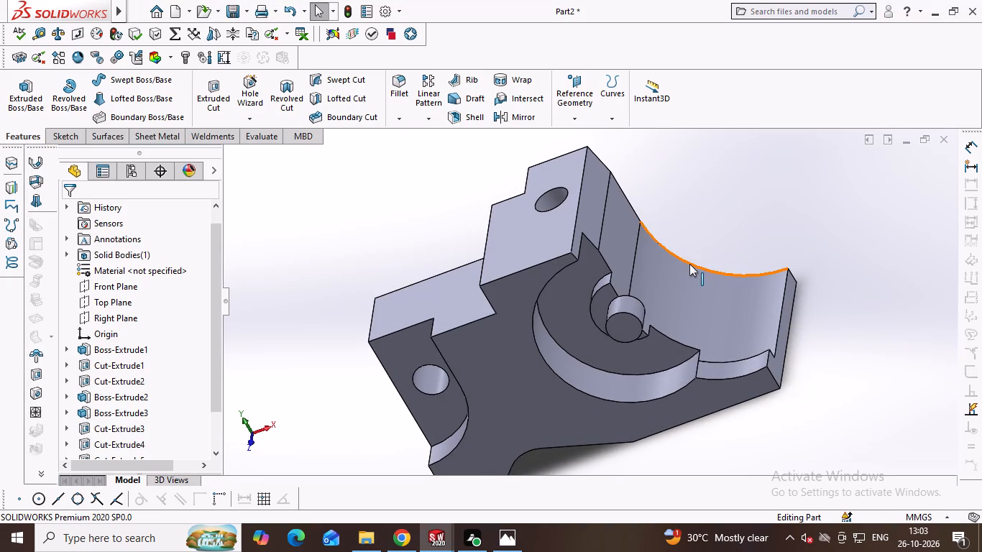
middle_drag(702, 260, 706, 228)
click(697, 212)
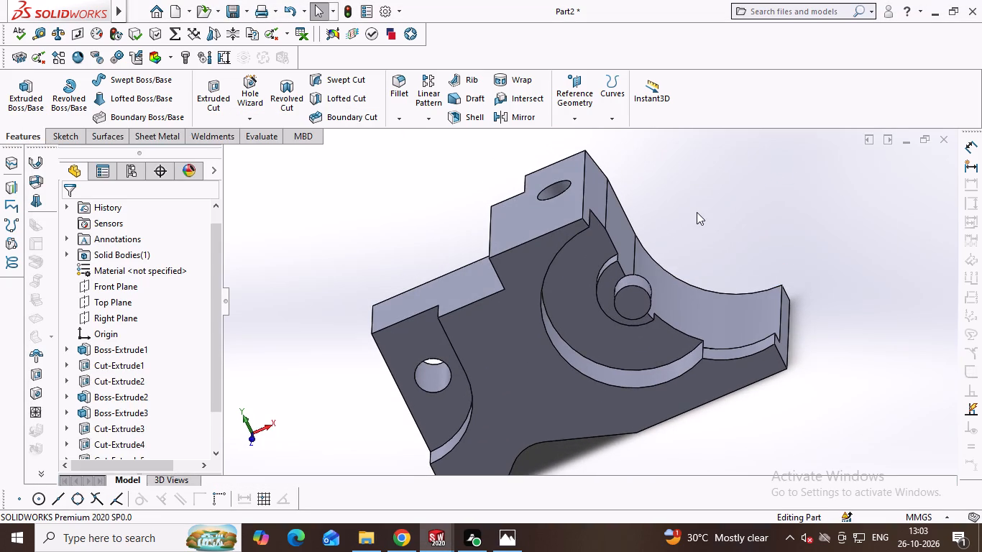
right_click(720, 195)
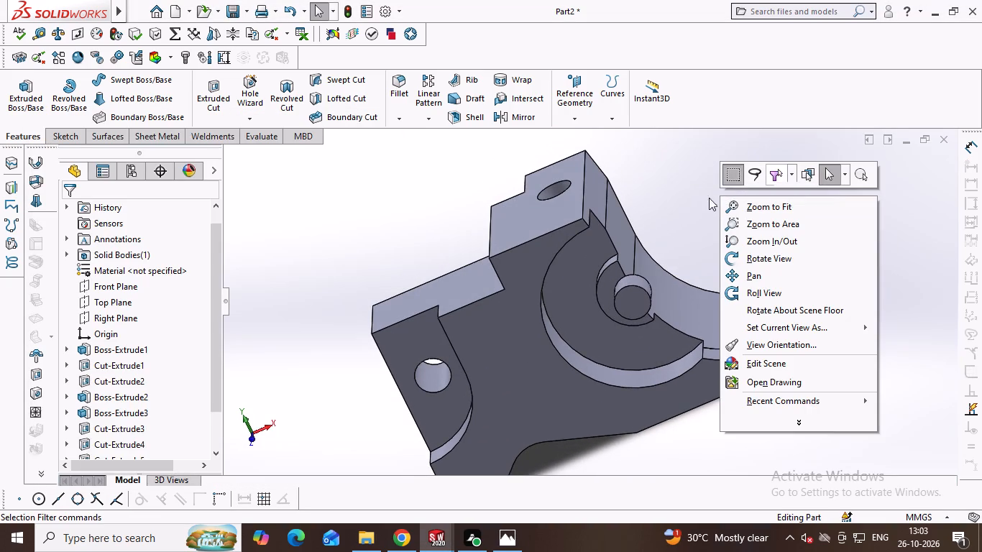
click(700, 201)
right_click(687, 215)
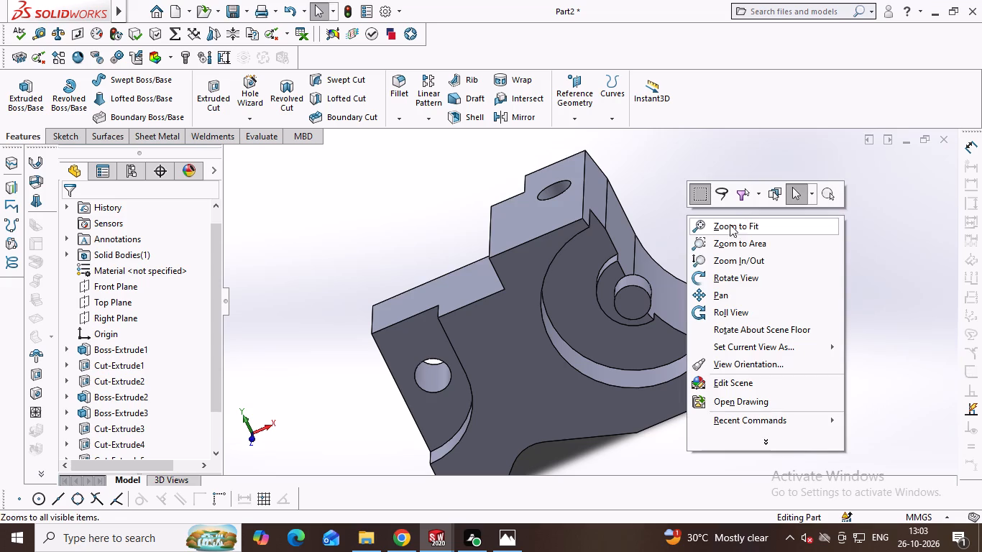
click(713, 236)
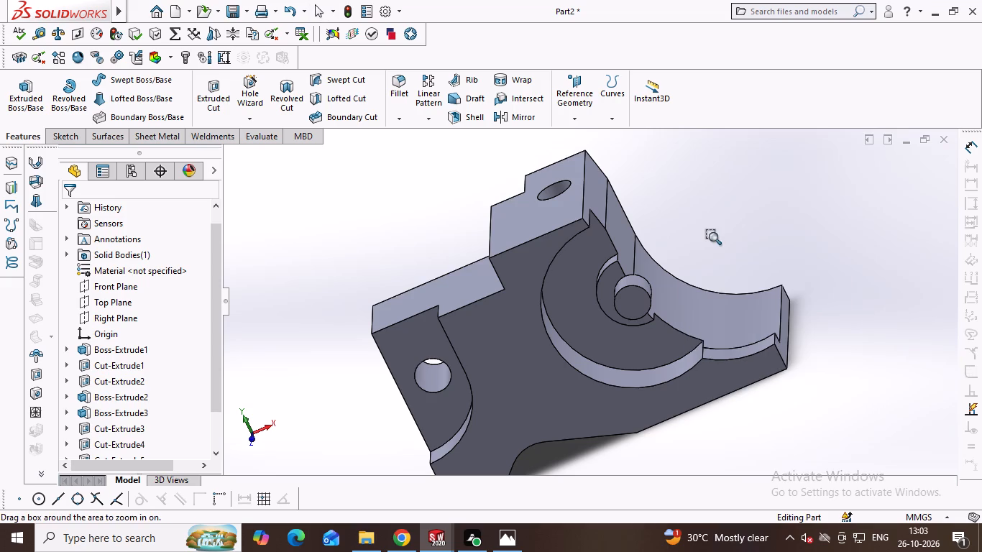
right_click(693, 205)
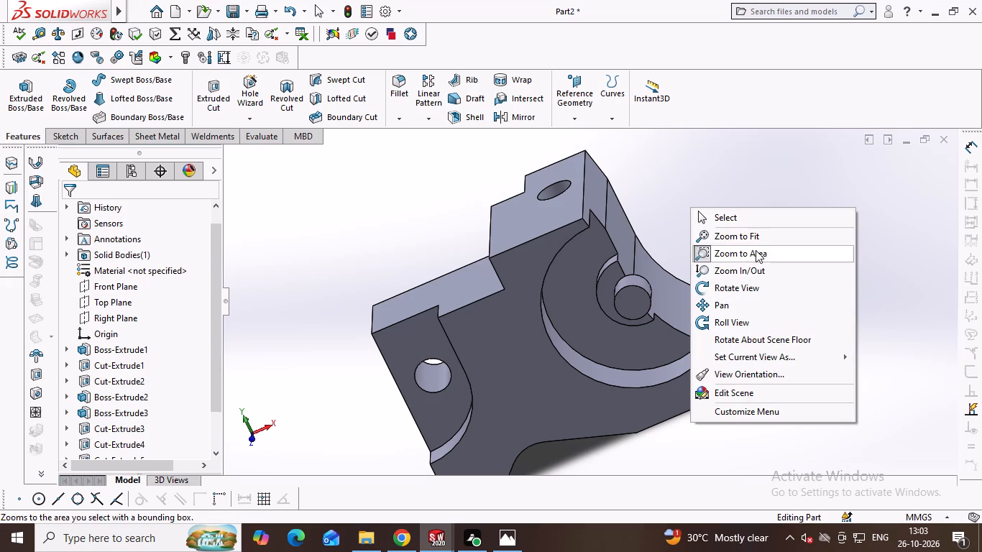
click(756, 241)
click(671, 231)
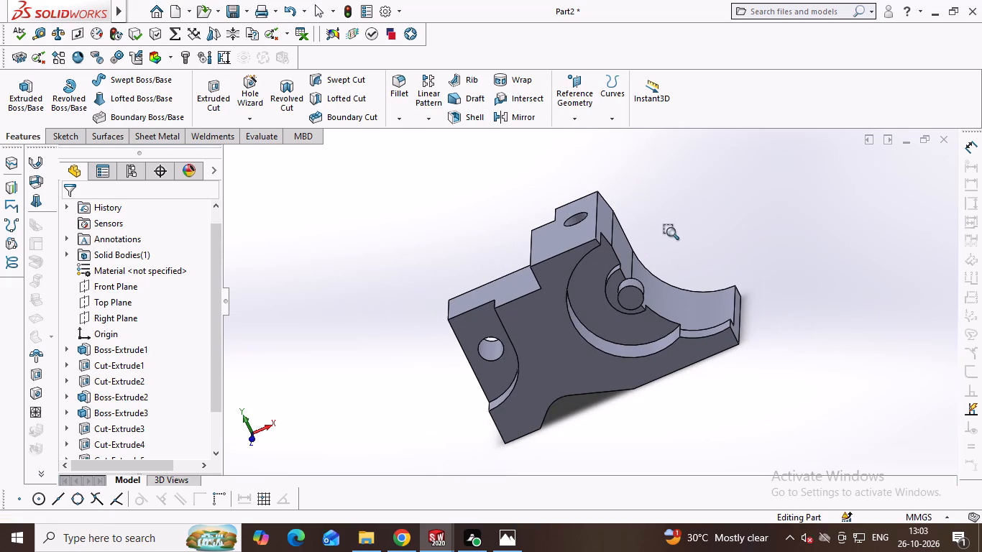
middle_drag(665, 229, 682, 183)
middle_drag(664, 230, 651, 237)
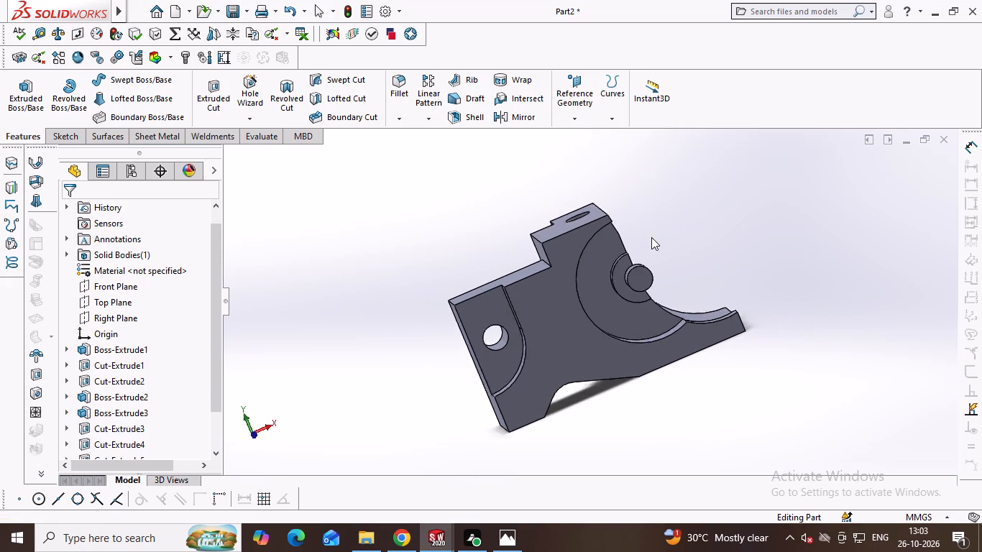
middle_drag(651, 237, 652, 237)
middle_drag(686, 208, 646, 275)
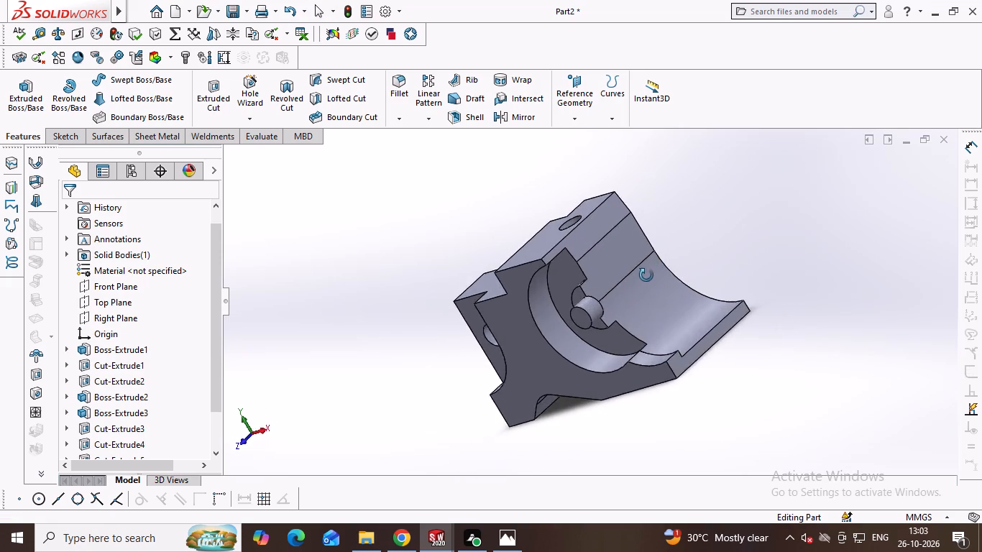
middle_drag(646, 275, 680, 221)
right_click(661, 230)
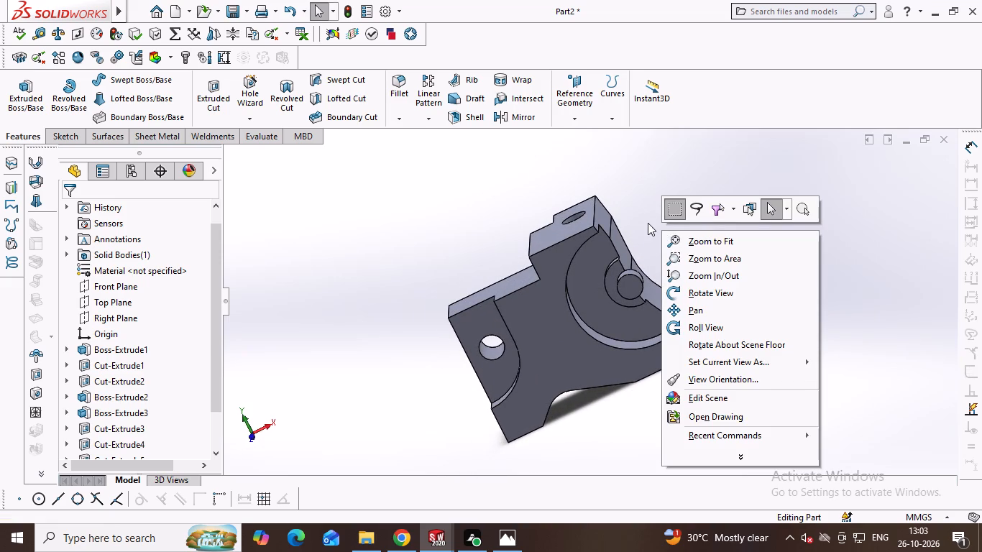
click(627, 218)
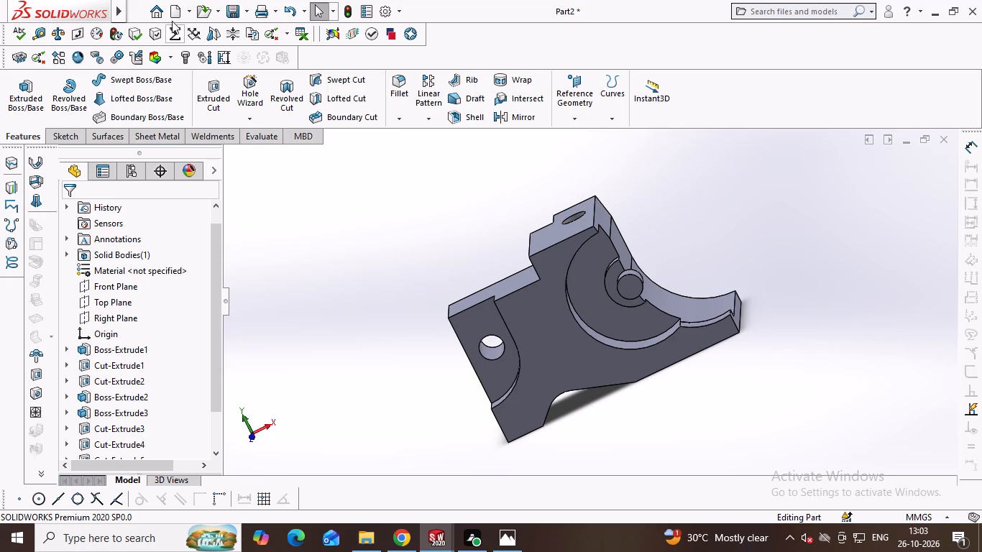
Save the bracket as a SOLIDWORKS part named Part24 in the done folder.
click(231, 2)
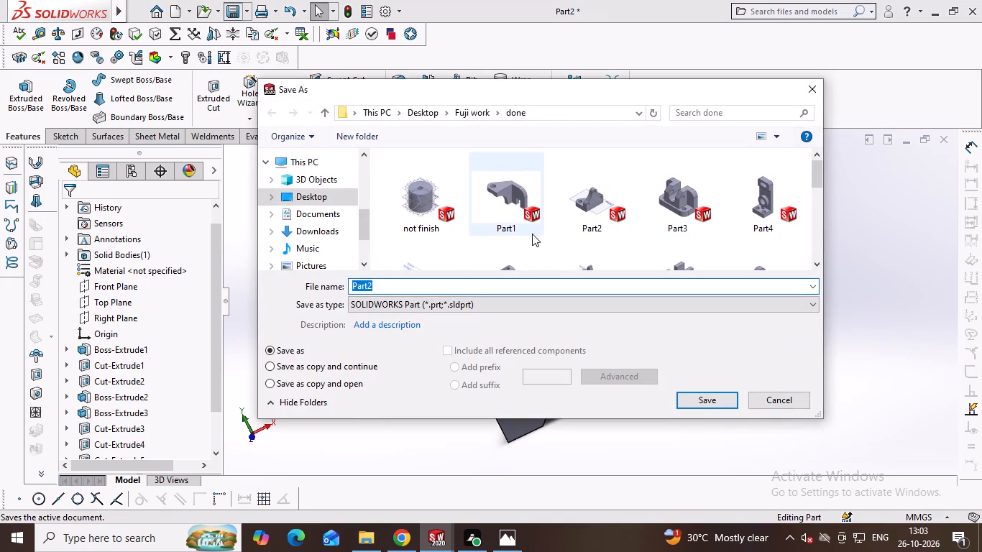
click(445, 287)
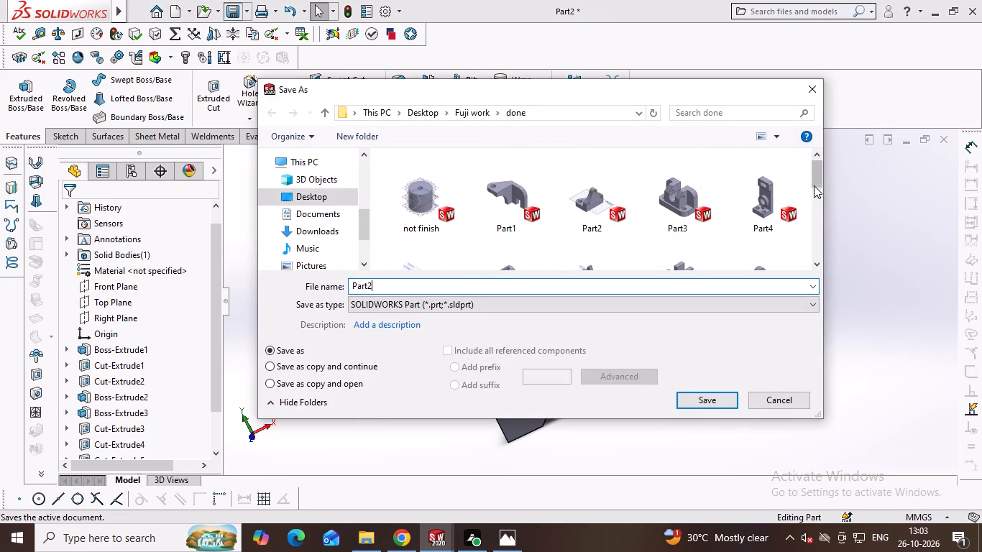
drag(817, 182, 812, 264)
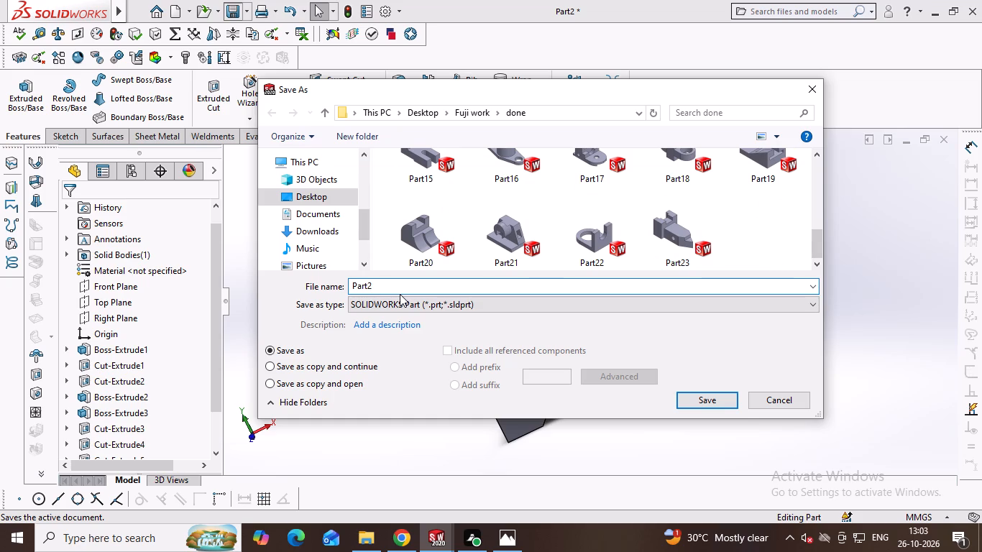
key(4)
key(Return)
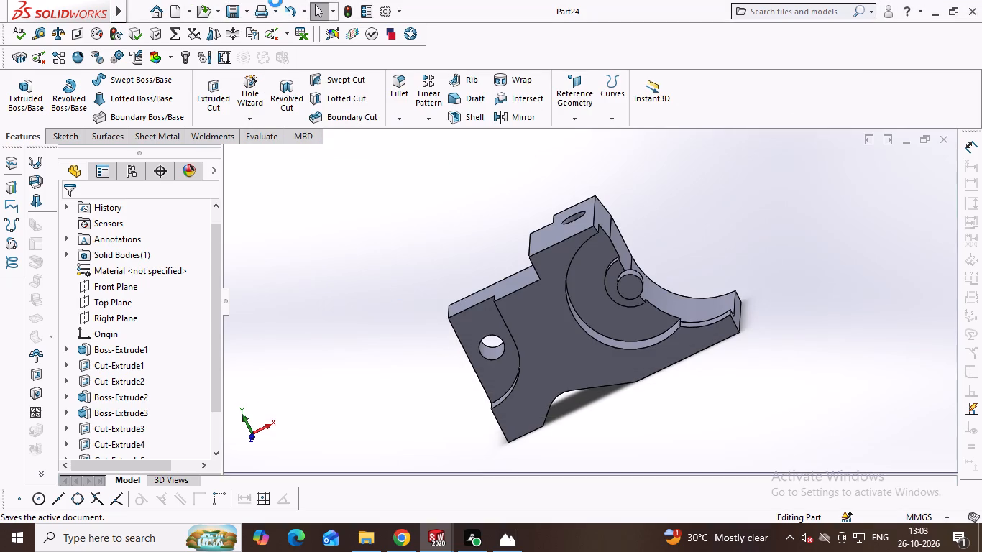
Save a copy of Part24 in Adobe Portable Document Format (*.pdf) in the done folder.
click(247, 12)
click(244, 4)
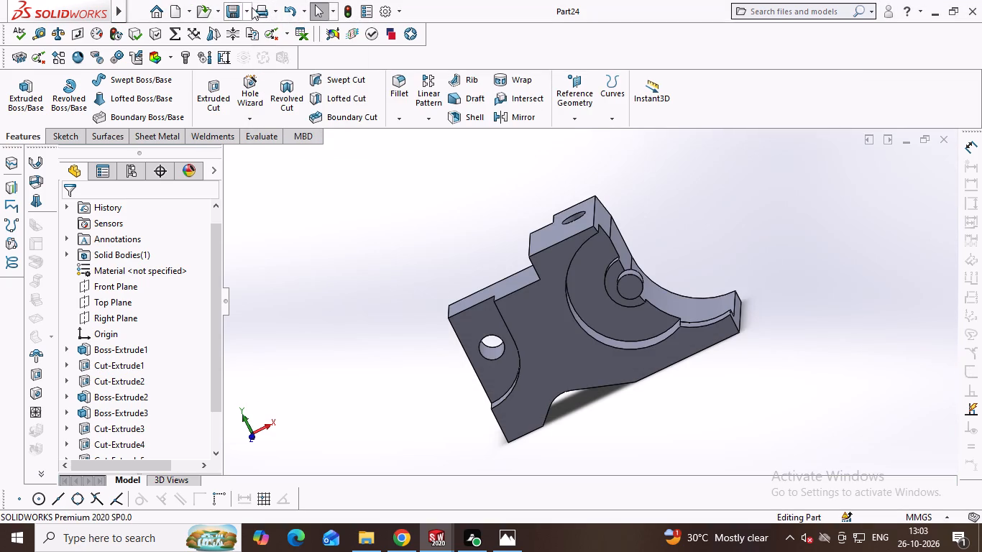
click(252, 9)
click(253, 48)
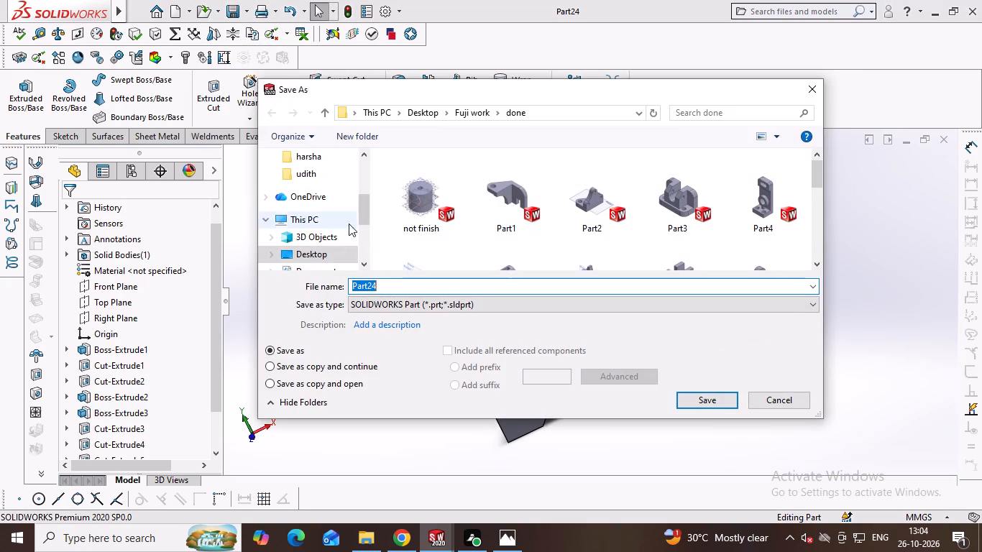
click(480, 304)
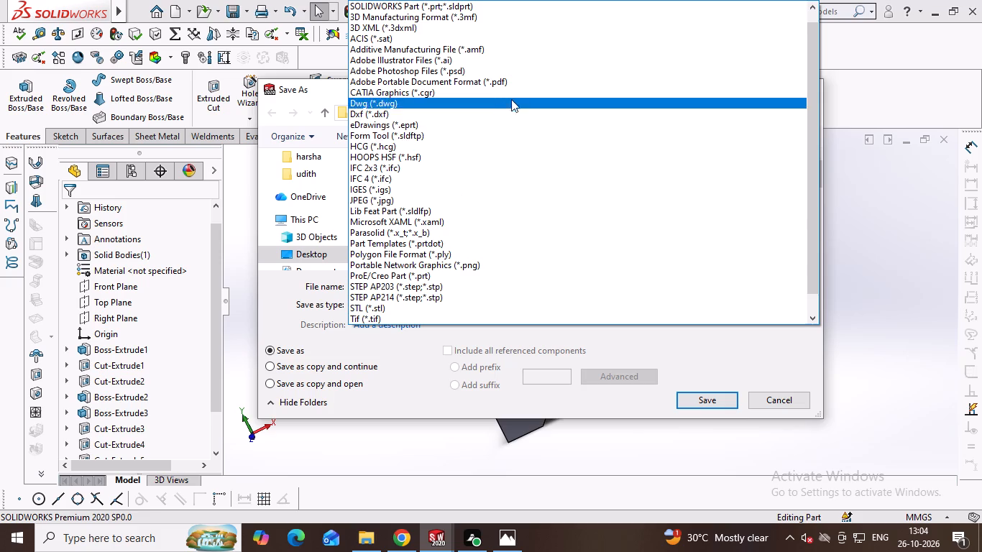
click(525, 82)
click(715, 425)
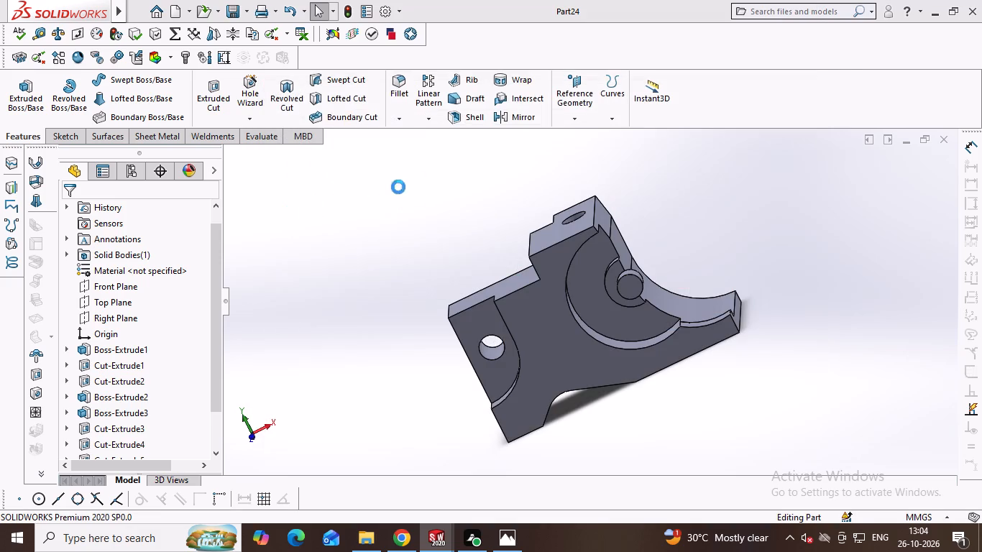